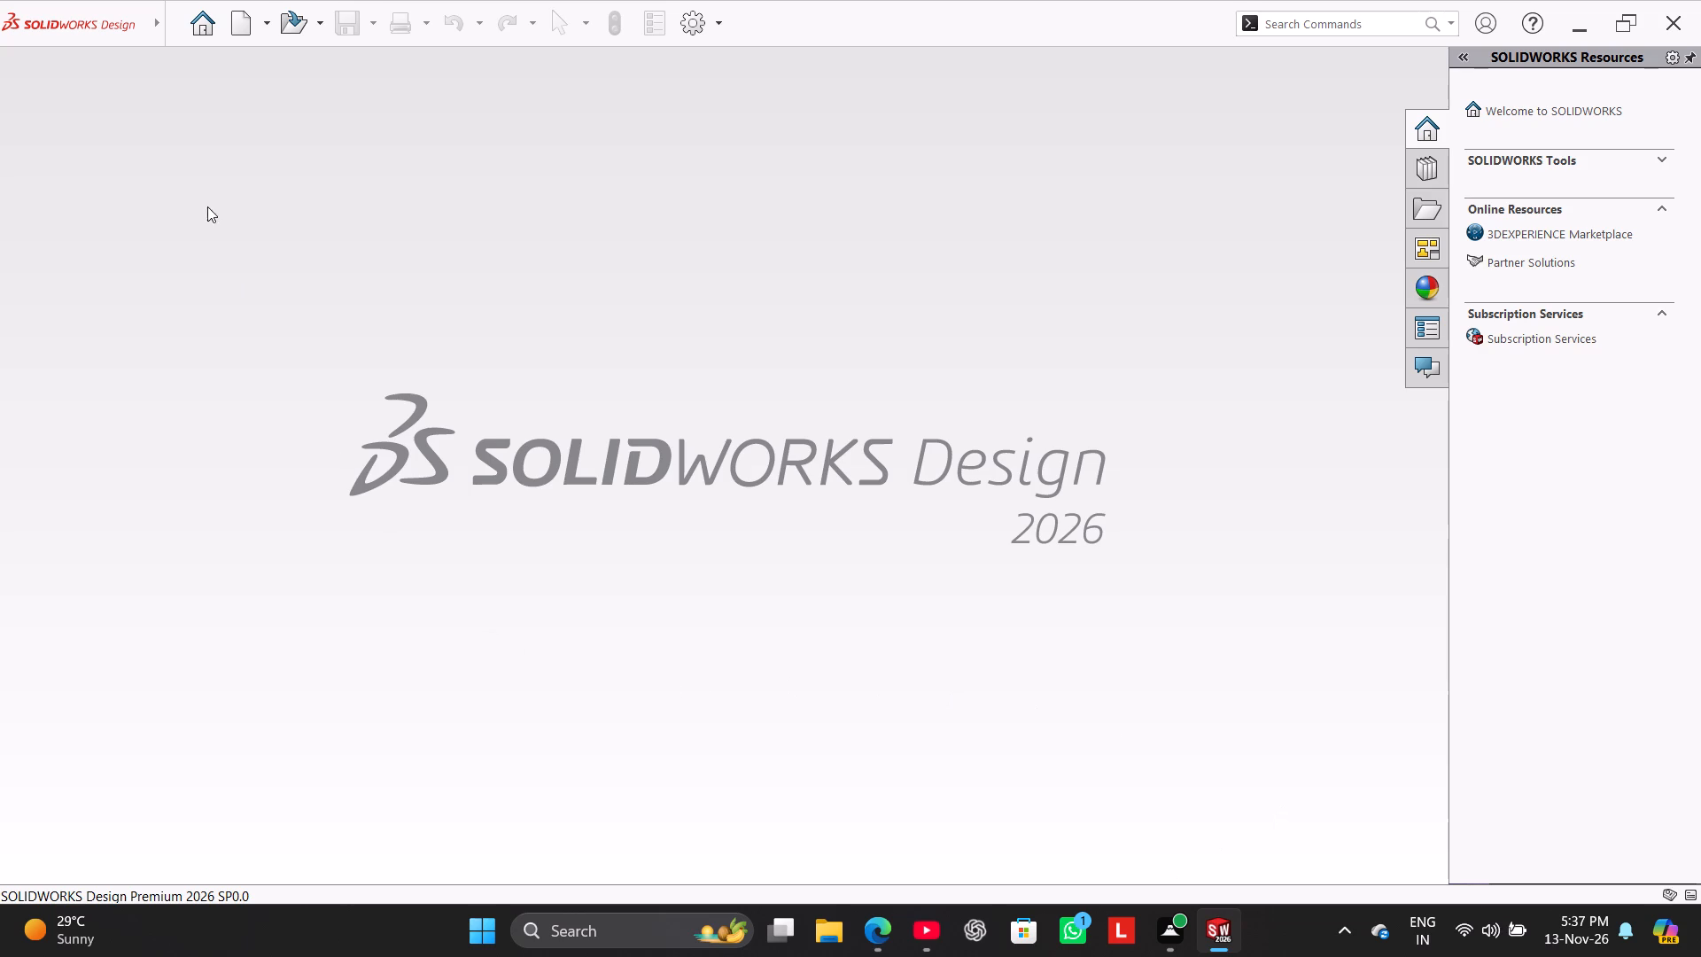
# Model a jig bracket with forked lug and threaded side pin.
# Create a new part document for a 3D representation of a single design component.
pyautogui.click(235, 27)
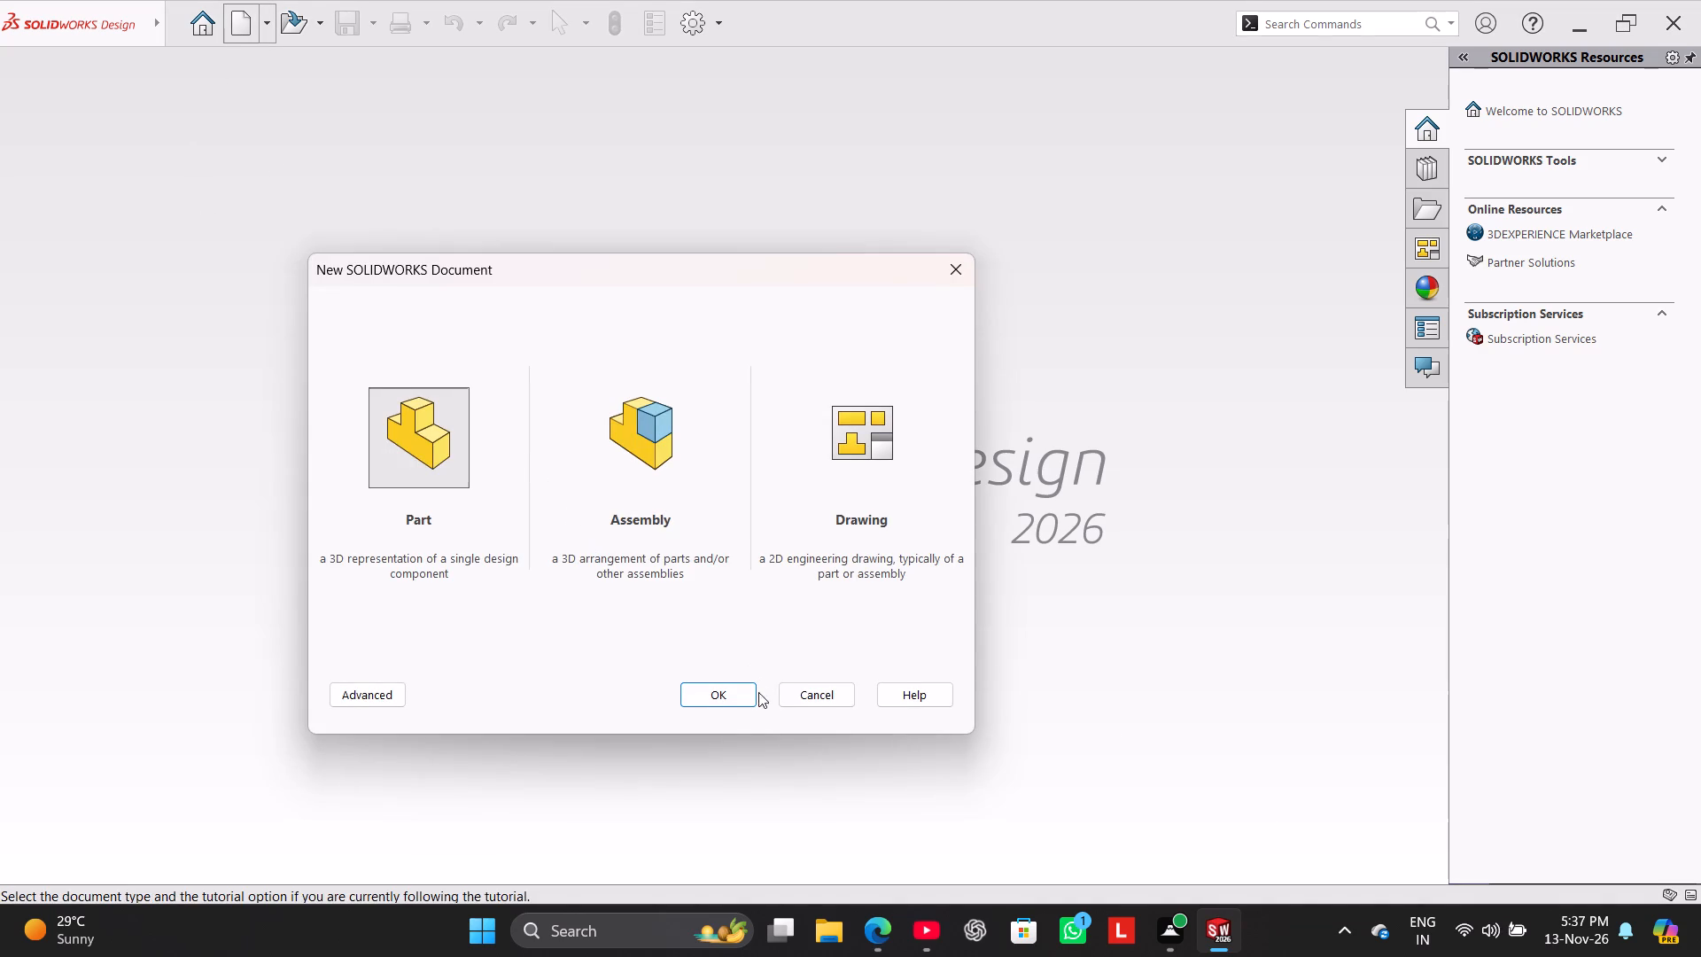
pyautogui.click(737, 706)
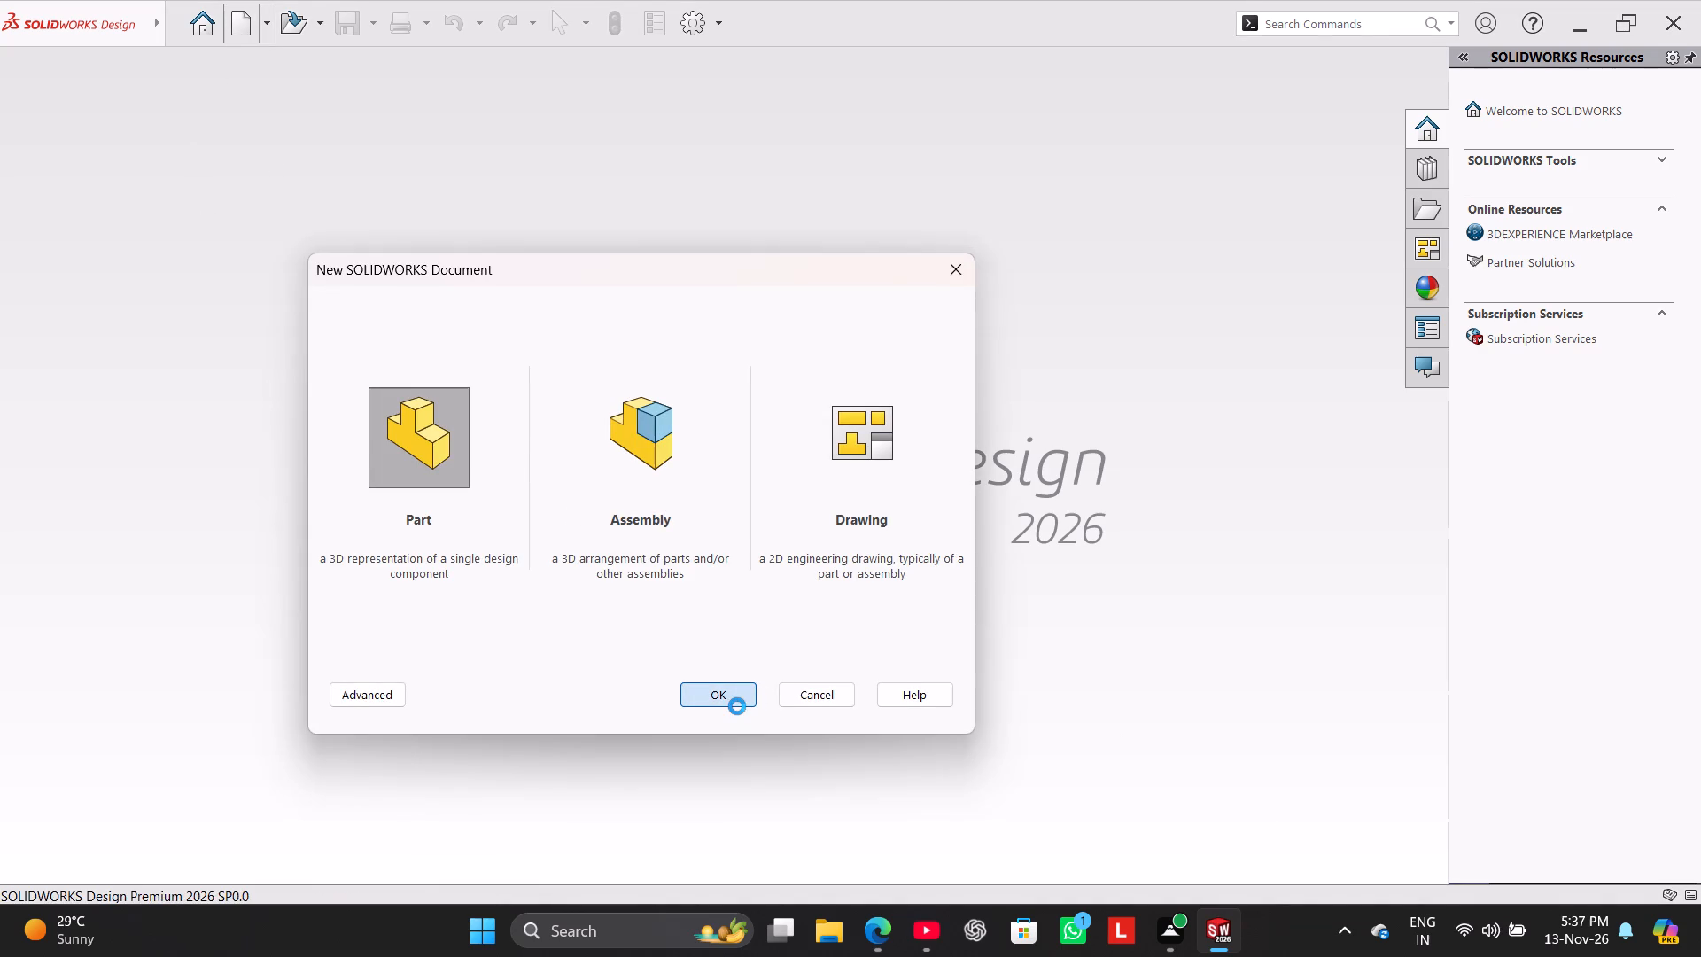
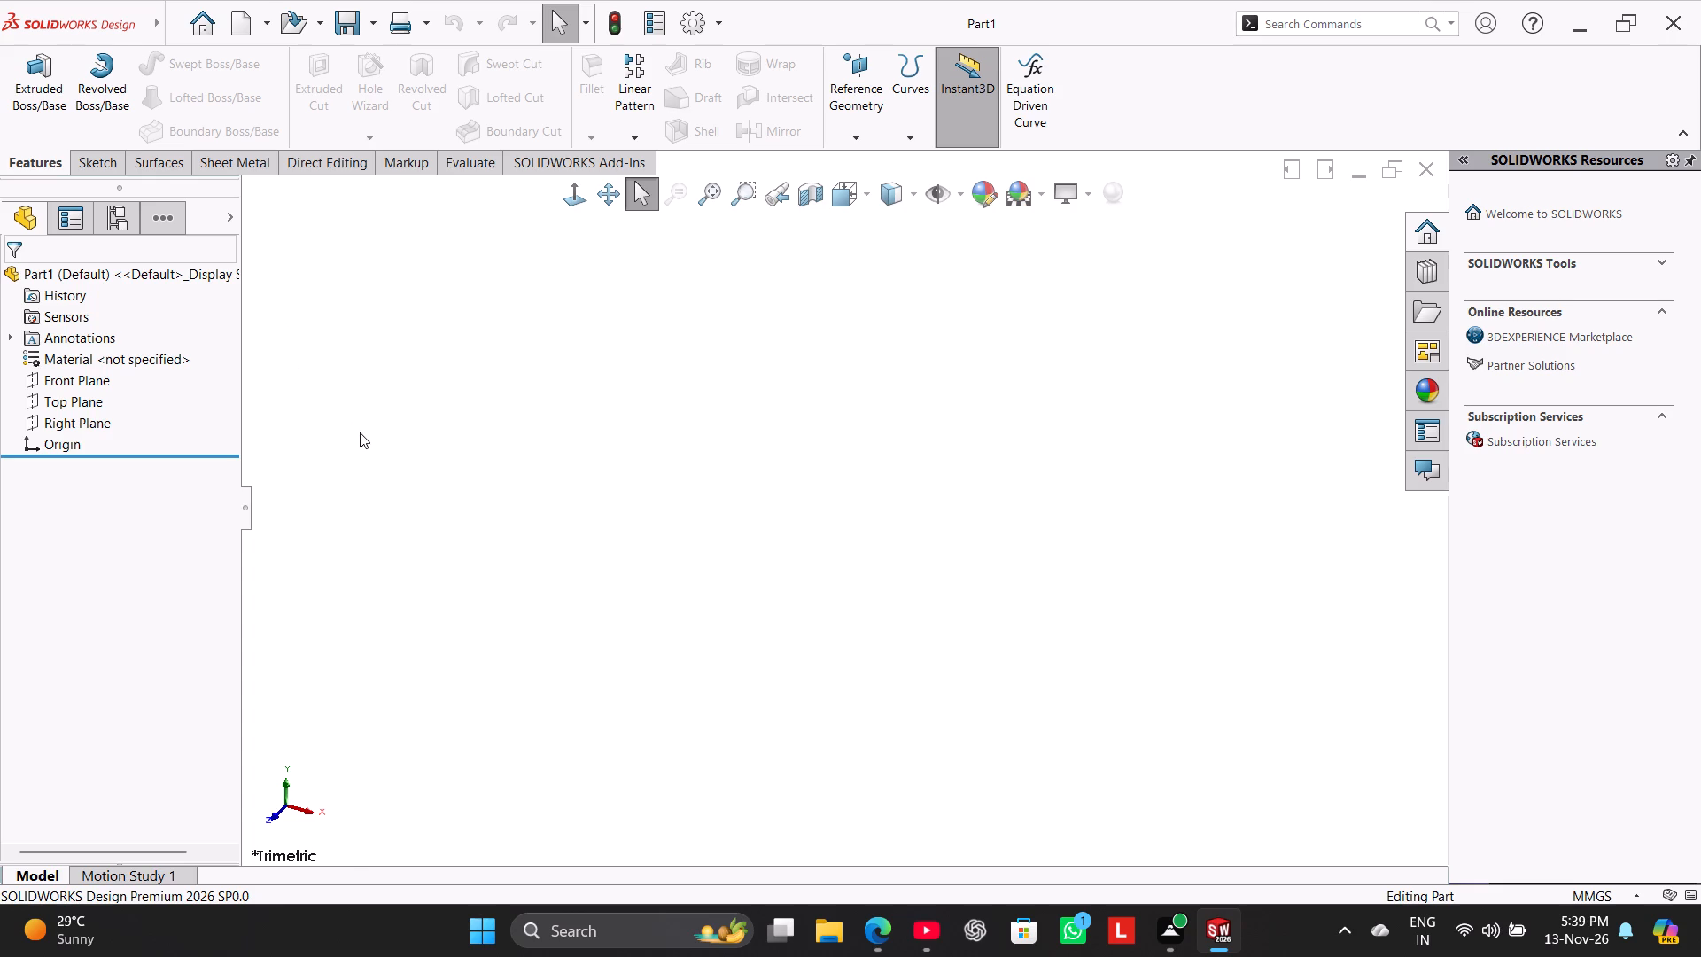
# Start a new sketch on the Right Plane.
pyautogui.click(105, 158)
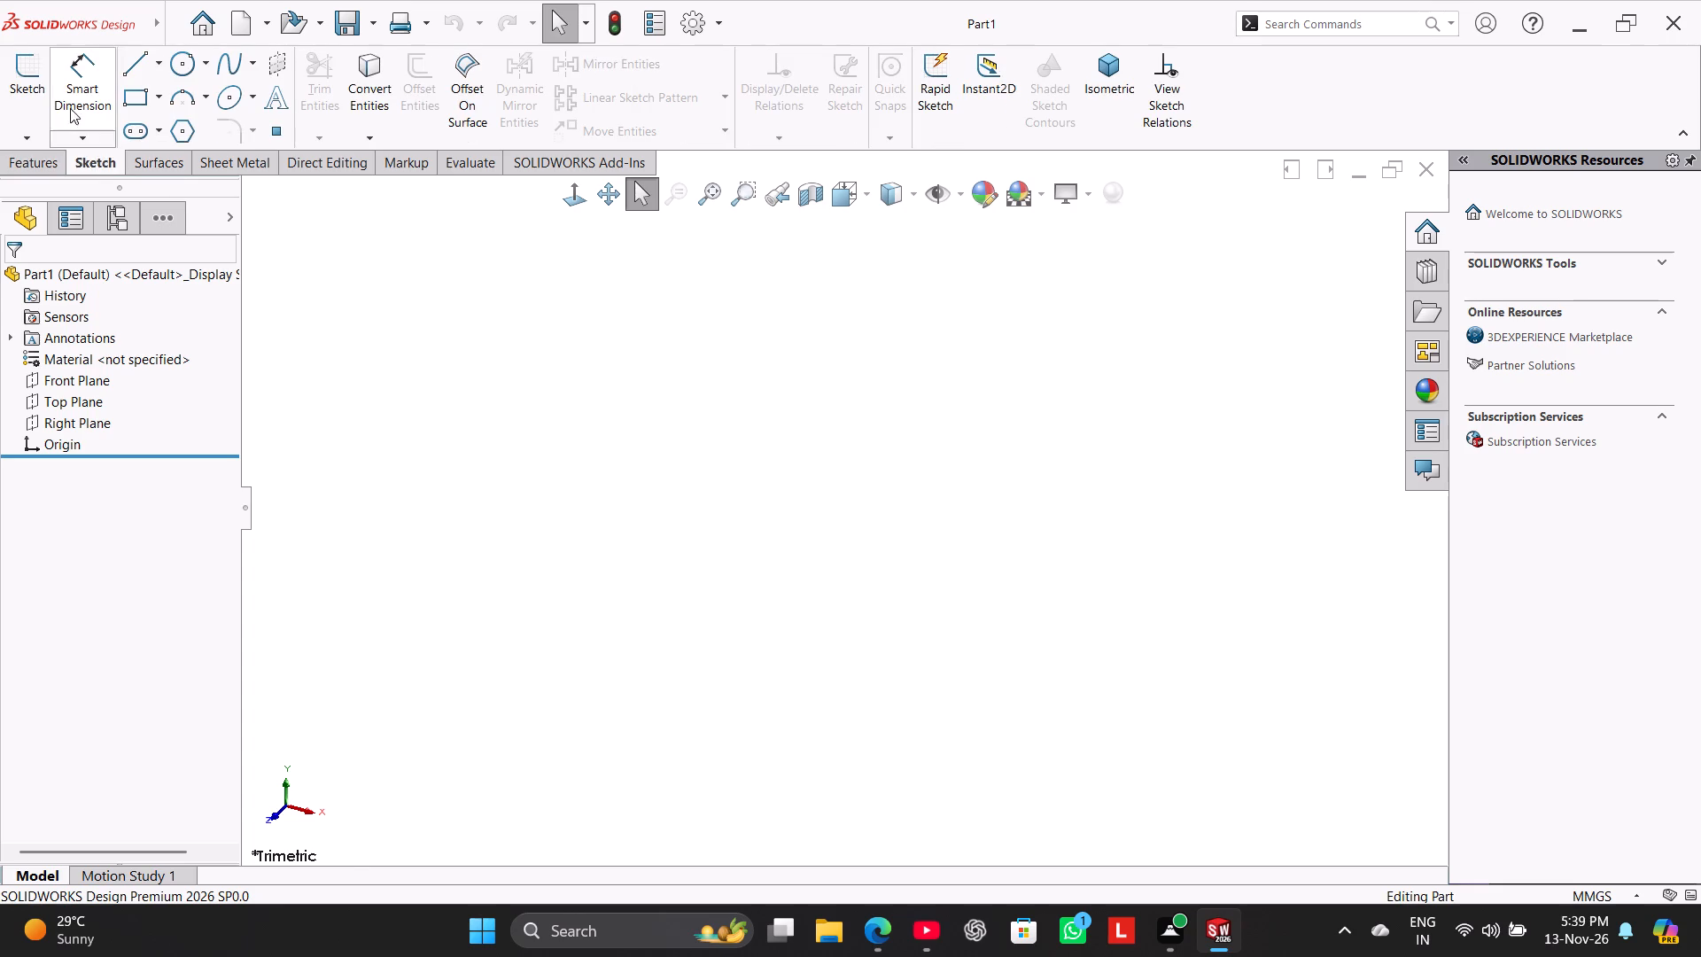
pyautogui.click(31, 67)
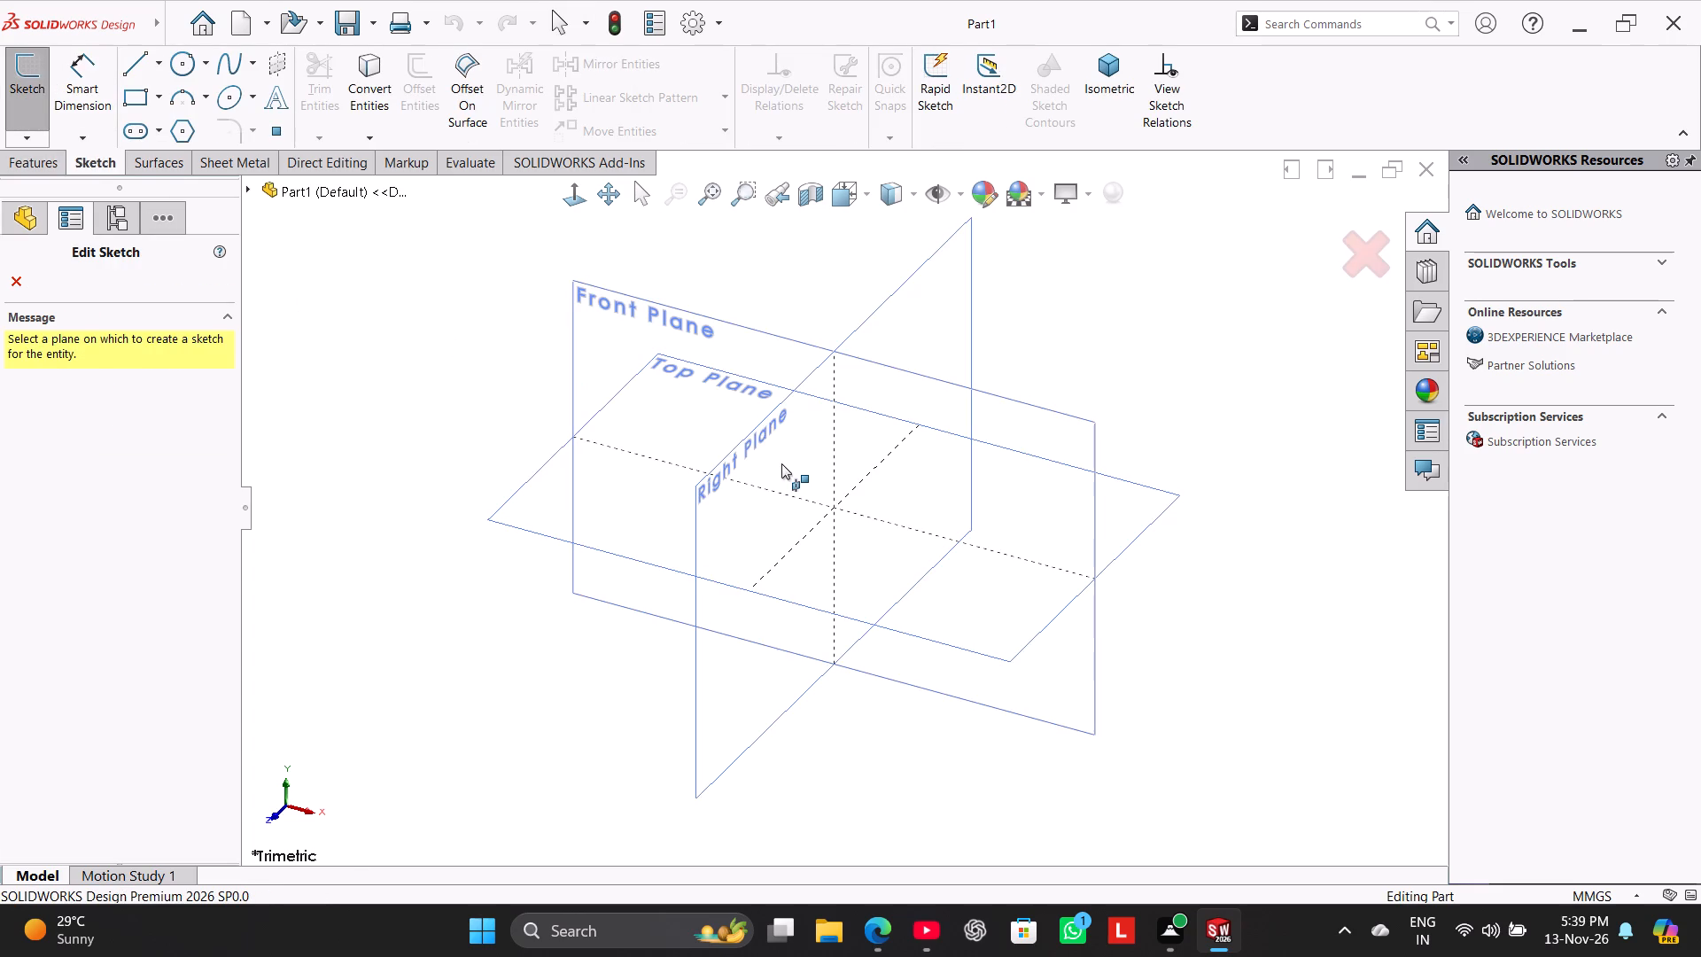
pyautogui.click(776, 461)
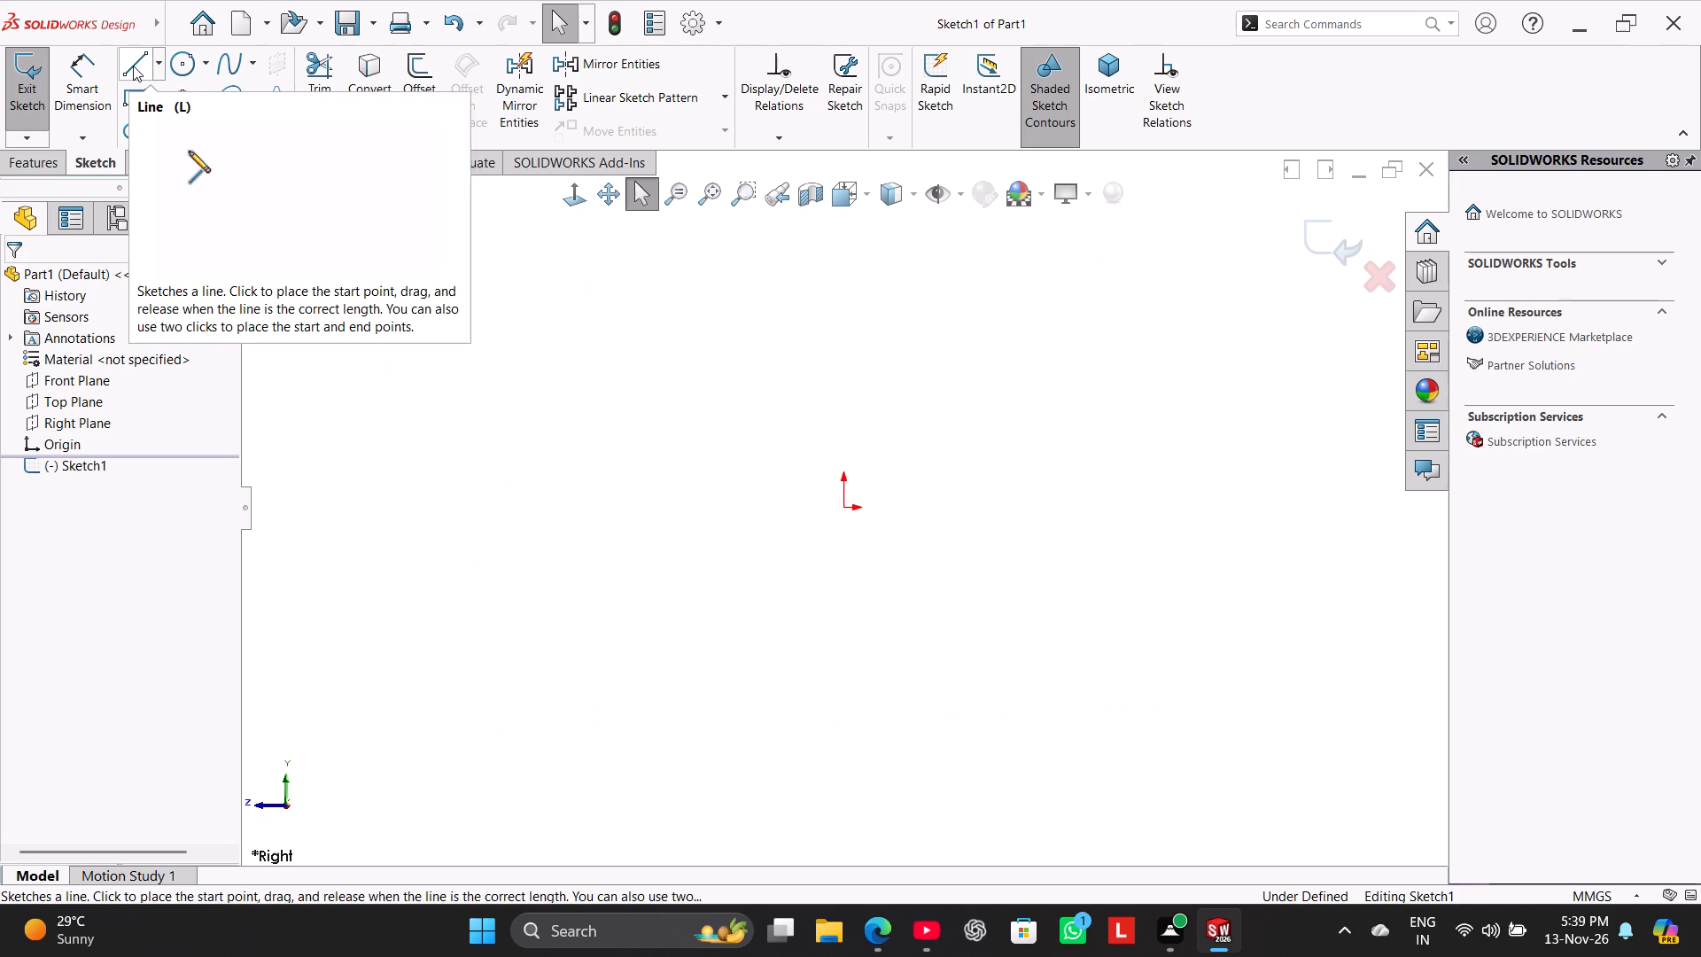
# Sketch a horizontal base line about 90 mm long from the origin, with a vertical line about 24 mm high rising from its far end.
pyautogui.click(133, 66)
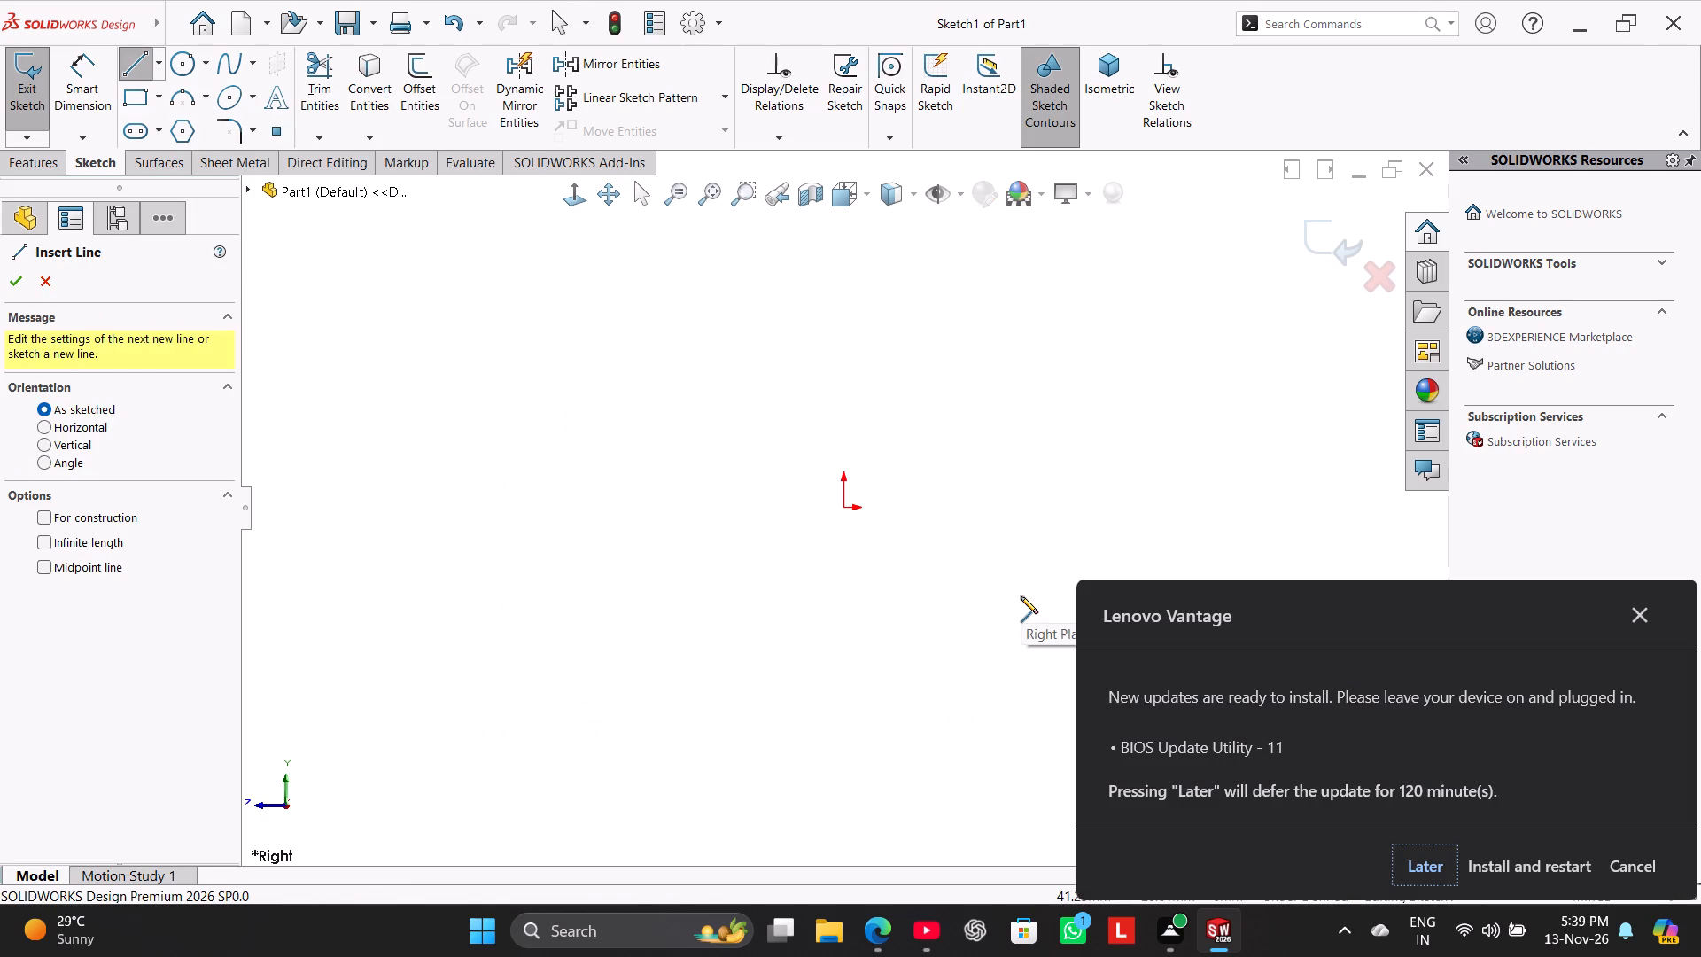
pyautogui.click(1441, 868)
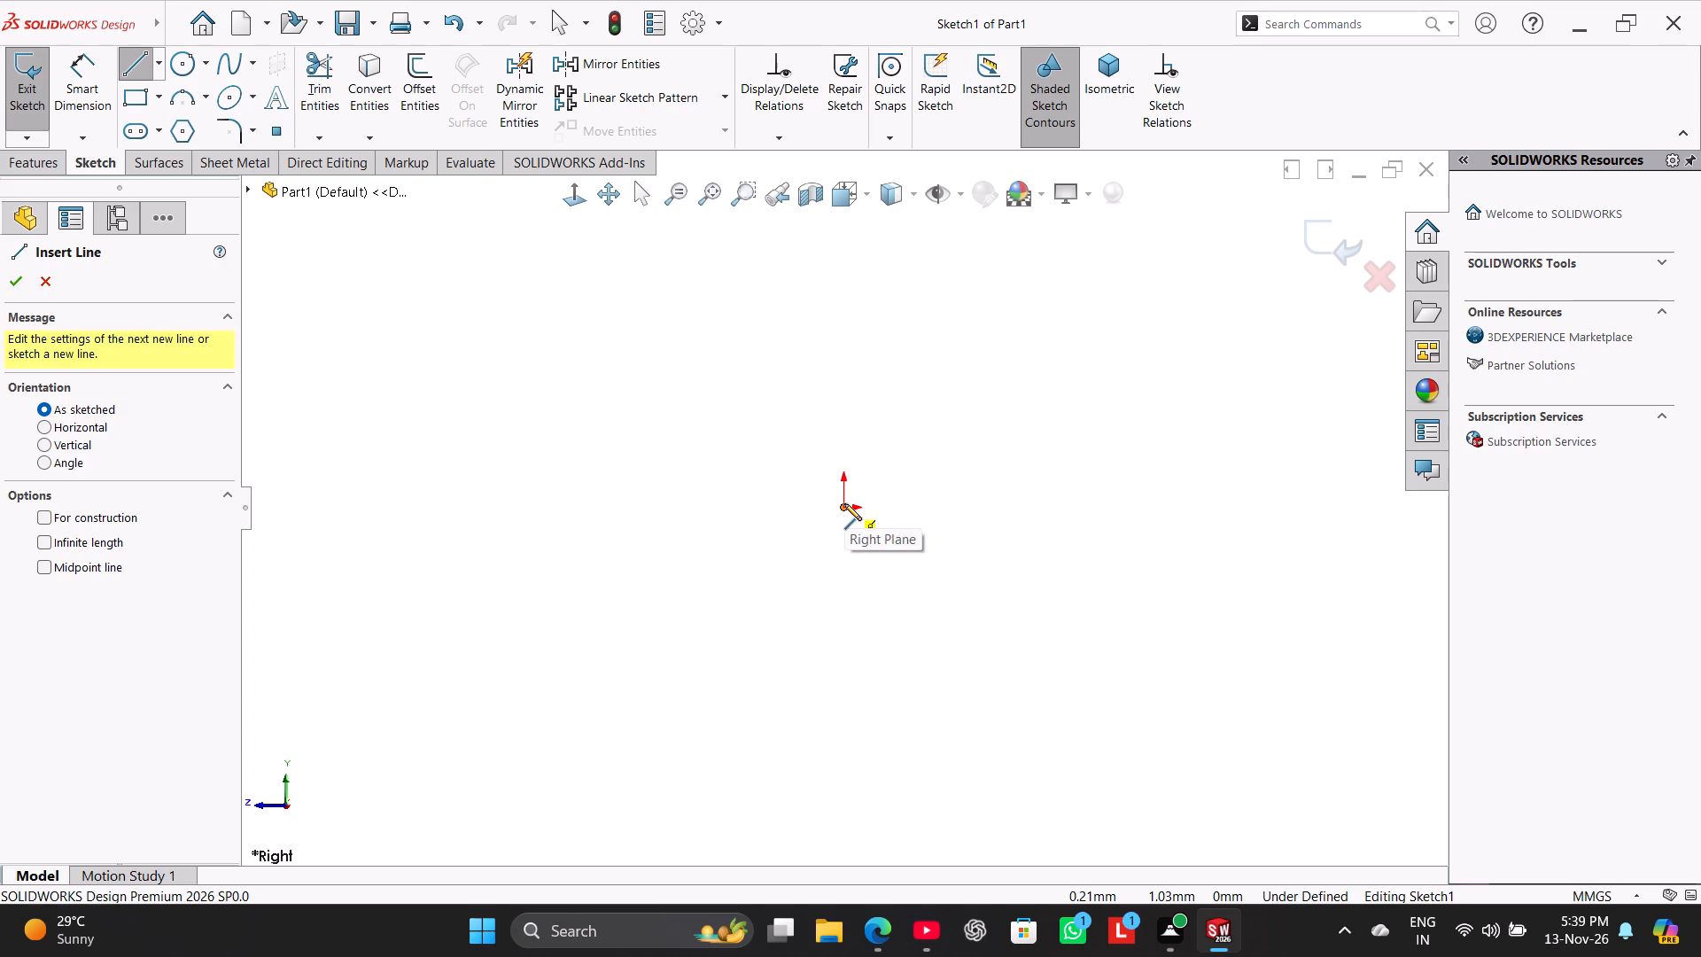
pyautogui.click(844, 503)
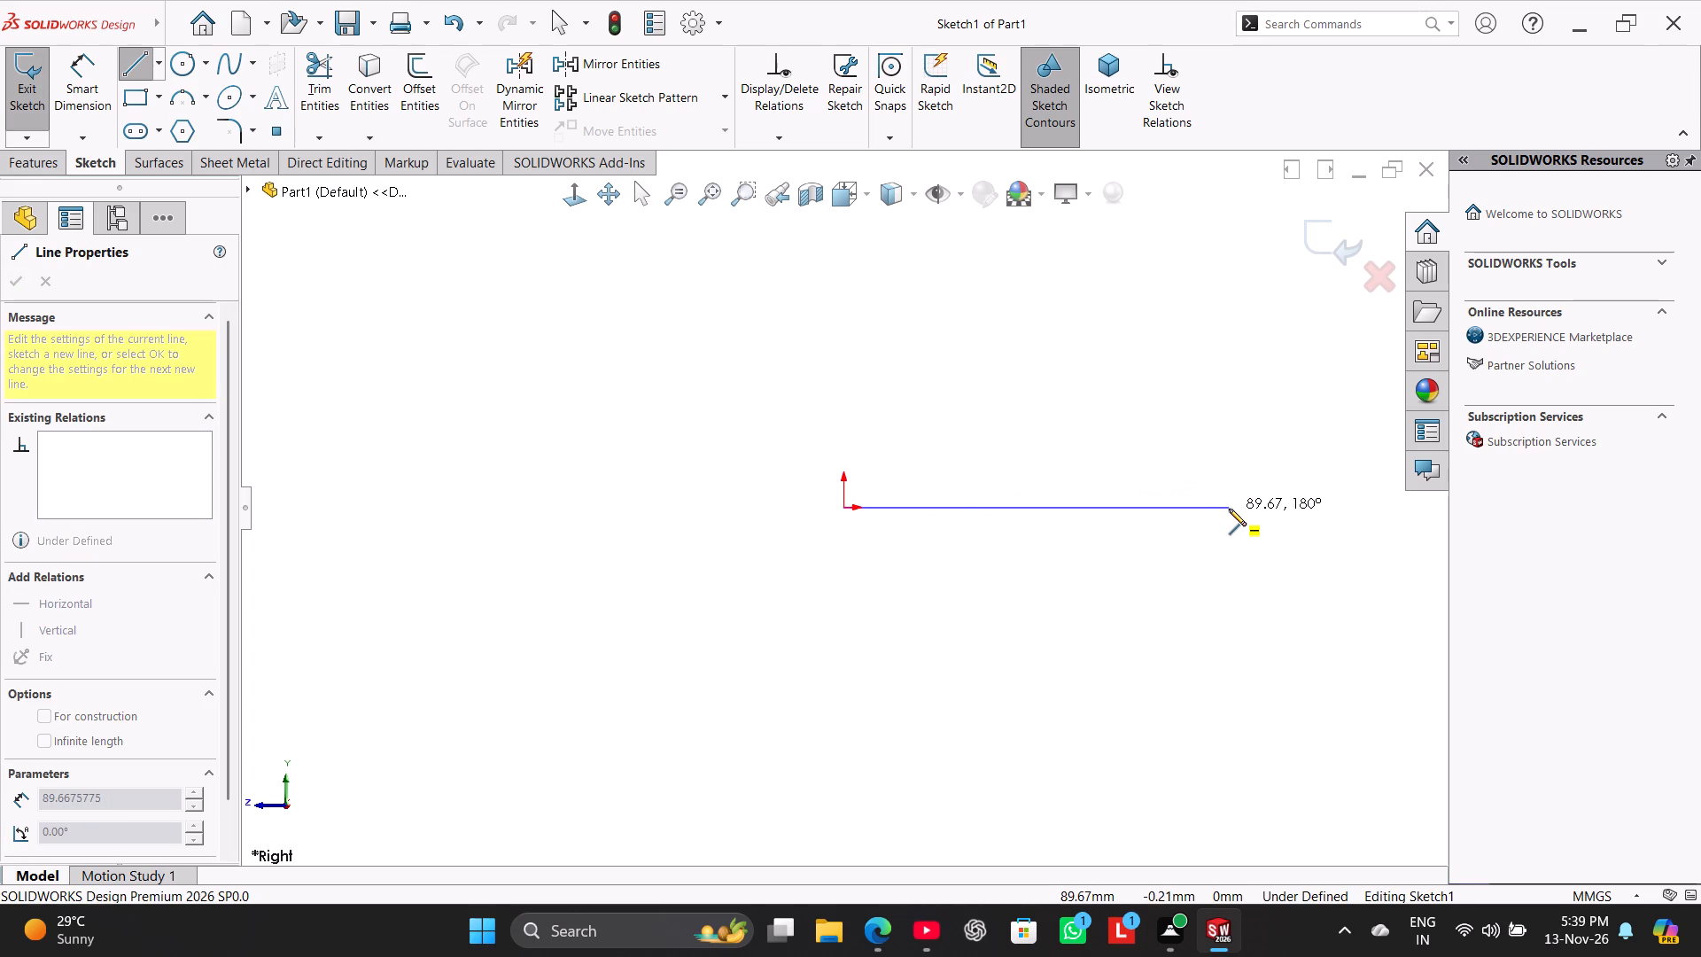
pyautogui.click(1229, 509)
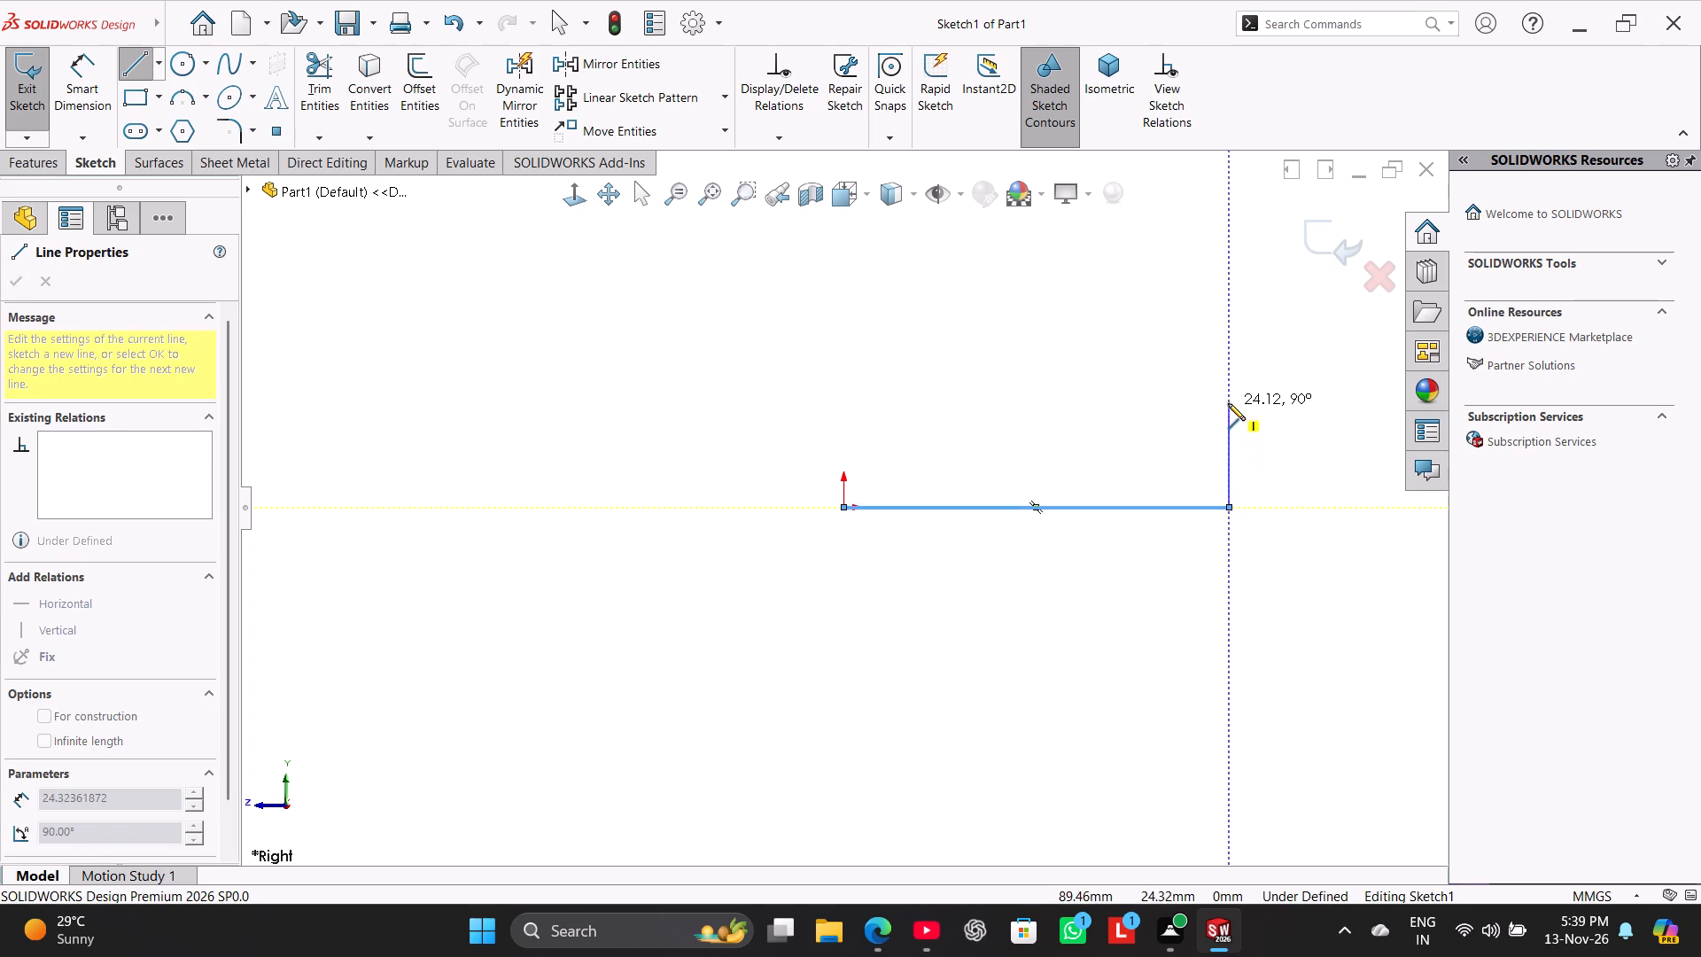
pyautogui.click(1228, 403)
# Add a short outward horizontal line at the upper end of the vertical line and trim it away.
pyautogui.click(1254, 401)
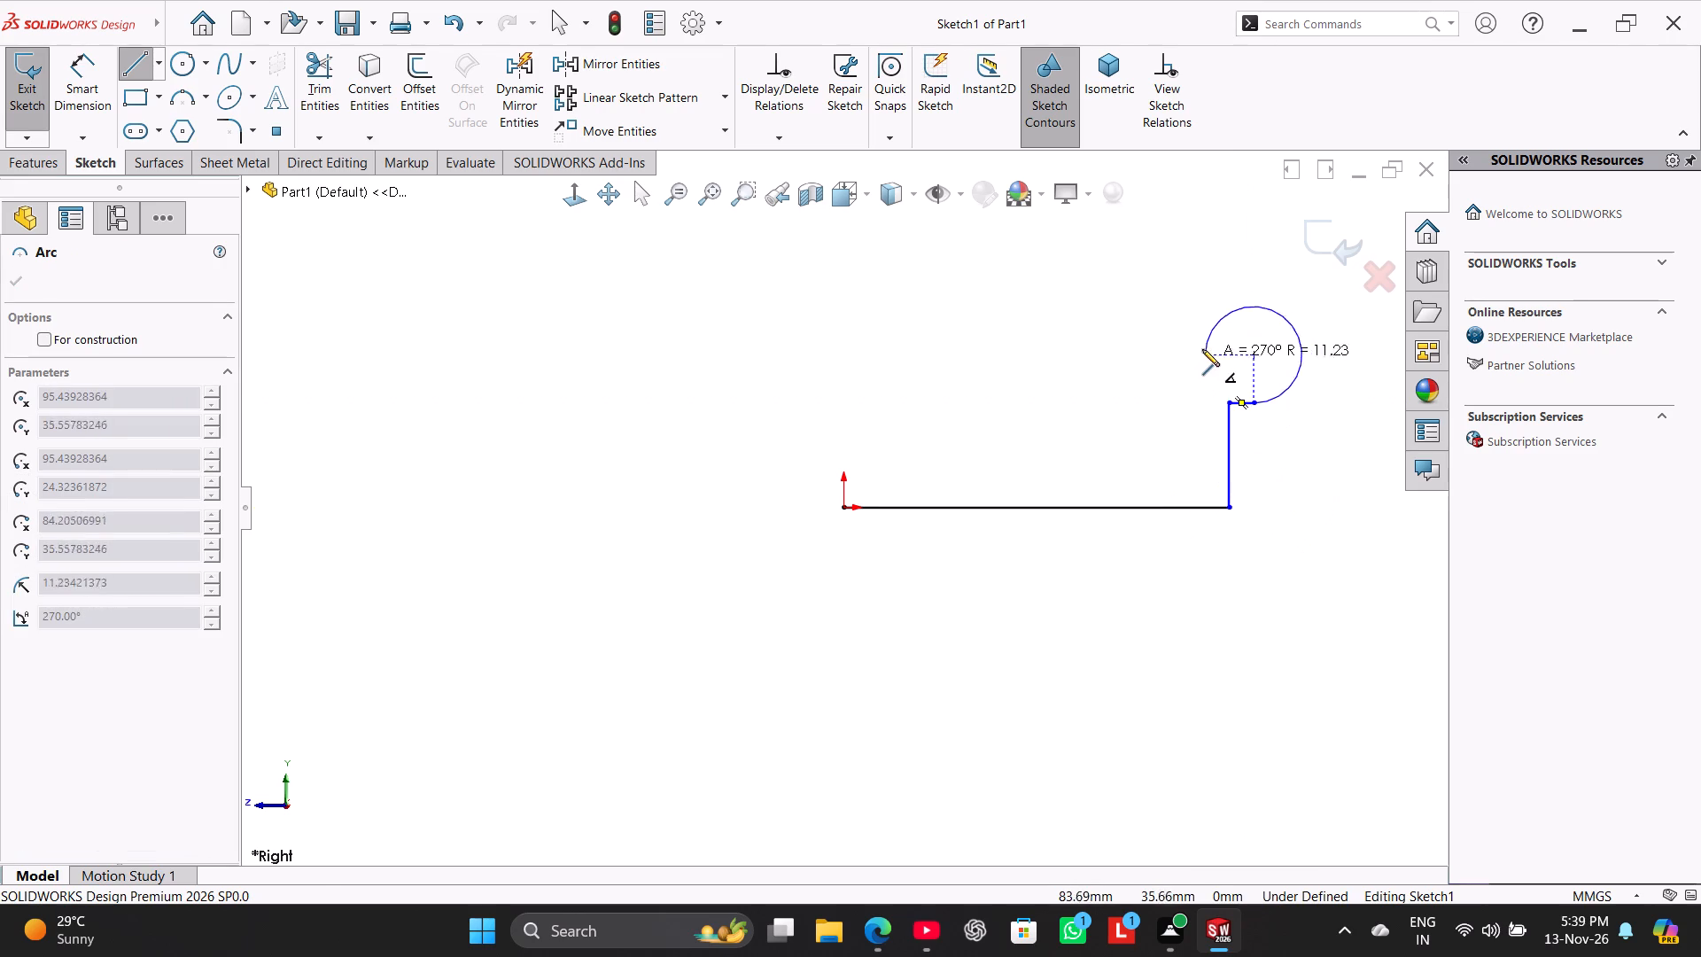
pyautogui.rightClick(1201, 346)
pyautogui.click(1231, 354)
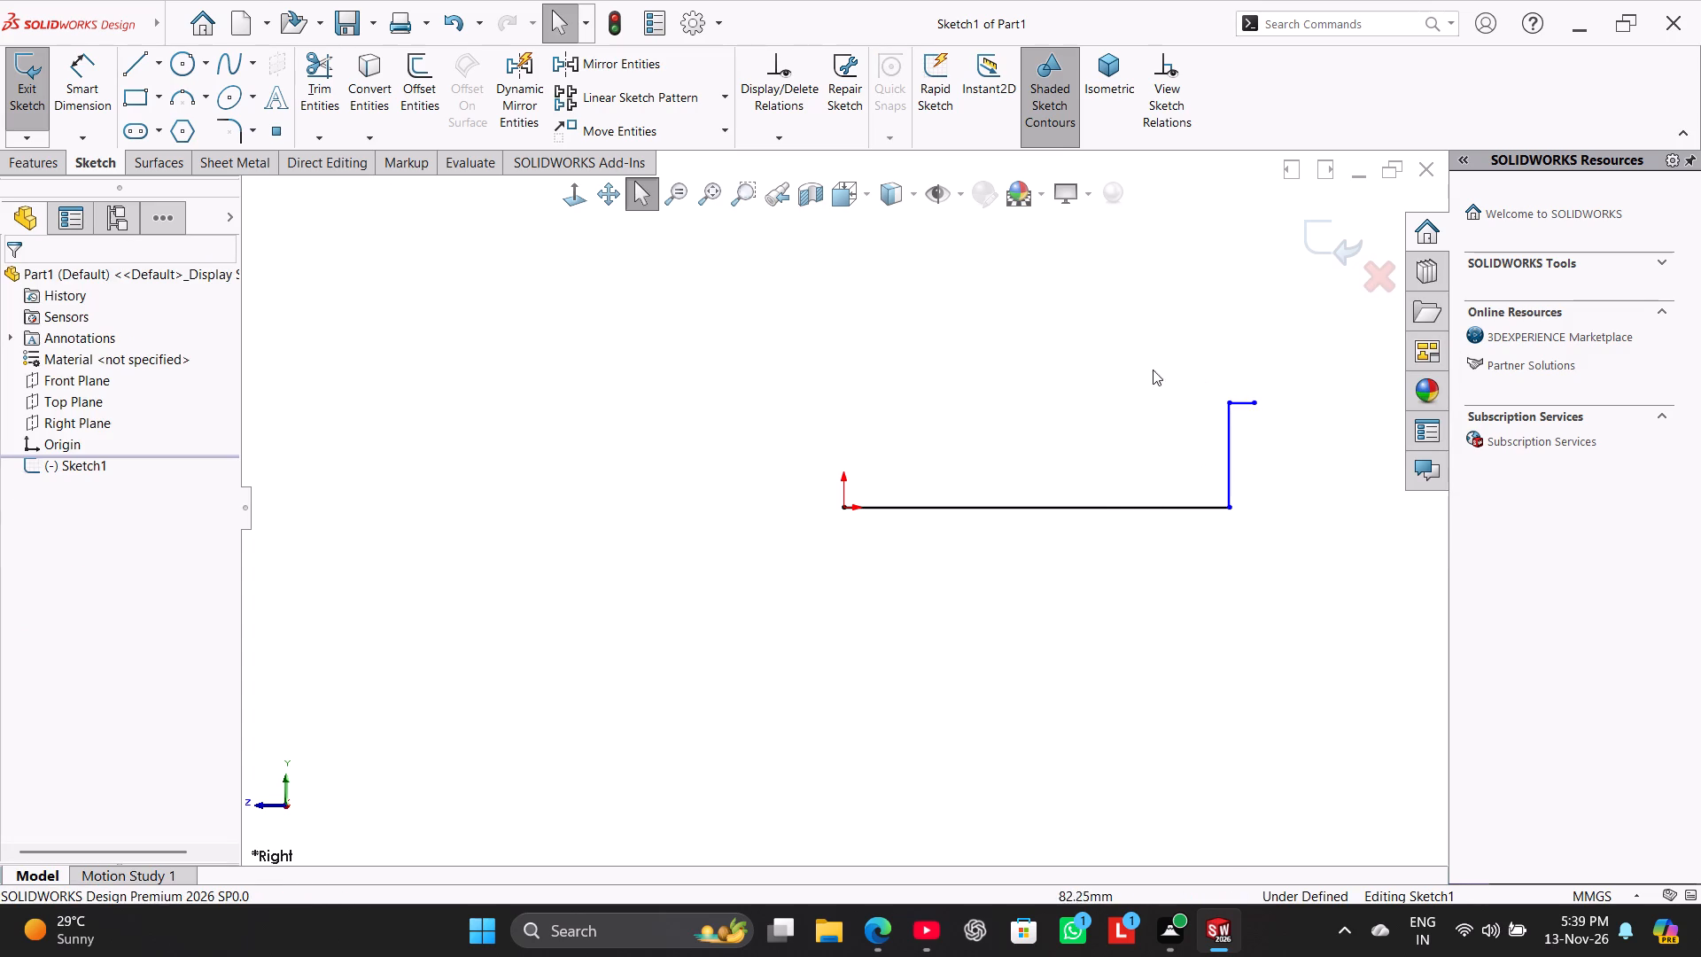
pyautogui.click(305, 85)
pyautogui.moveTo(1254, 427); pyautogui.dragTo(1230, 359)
# Sketch the sloping arm from the vertical line's upper end: an angled line, a tangent 180° arc of about 7 mm radius and a parallel return line.
pyautogui.click(121, 59)
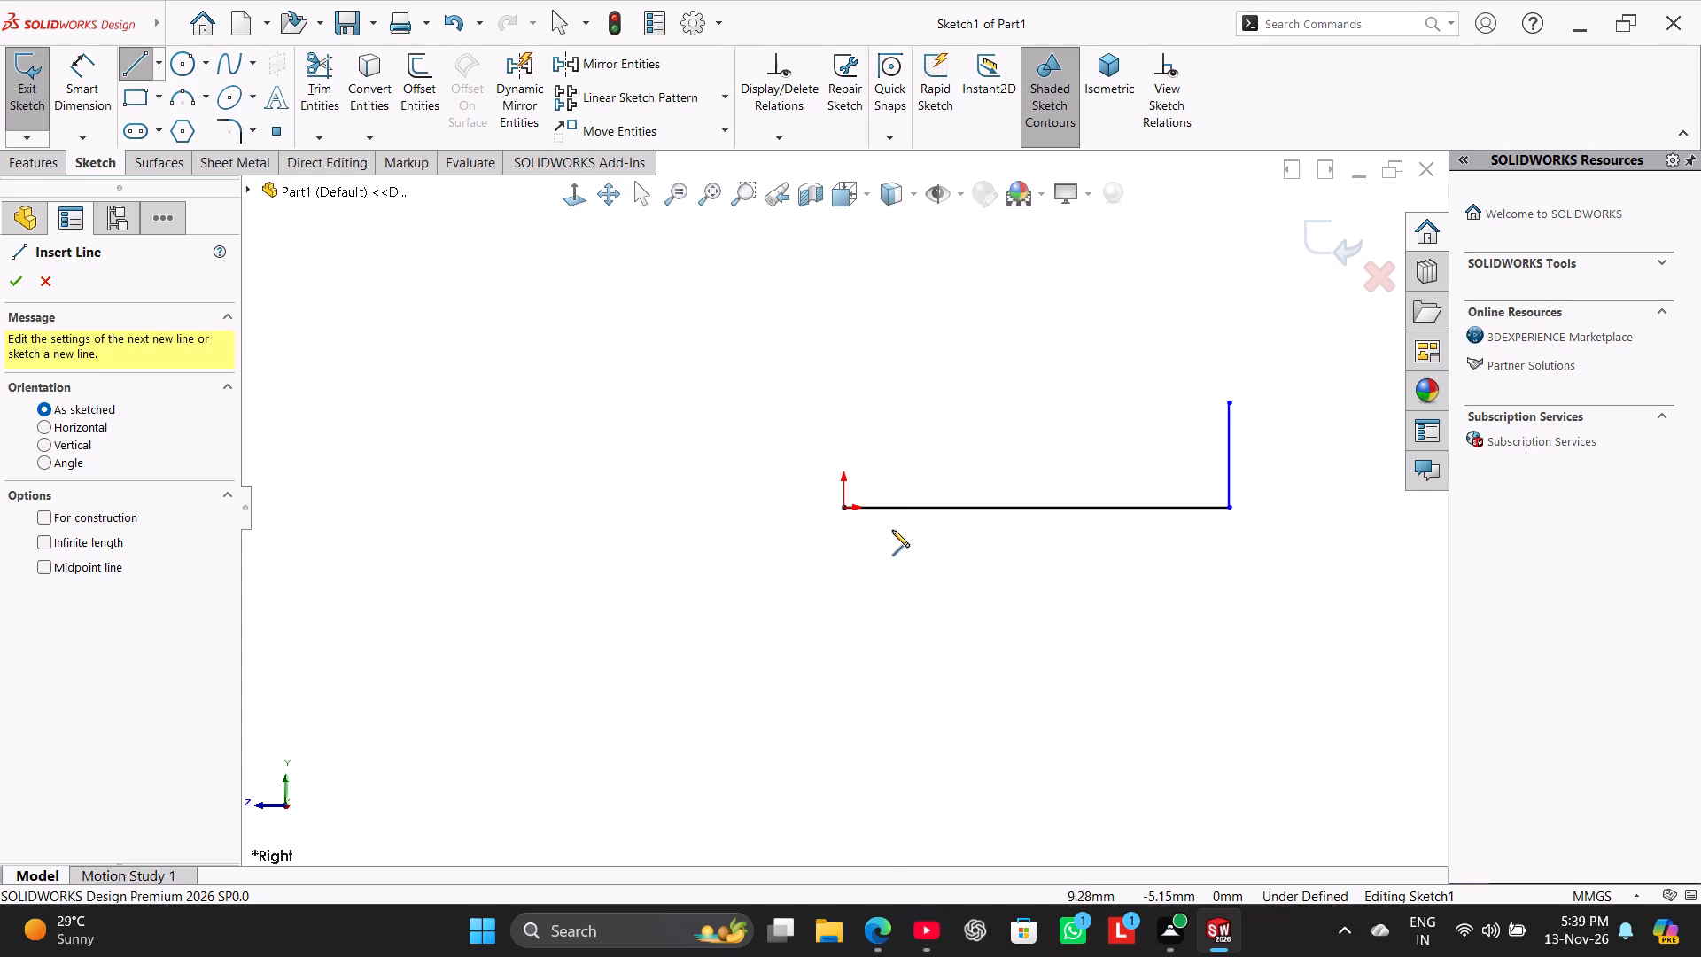
pyautogui.click(1228, 401)
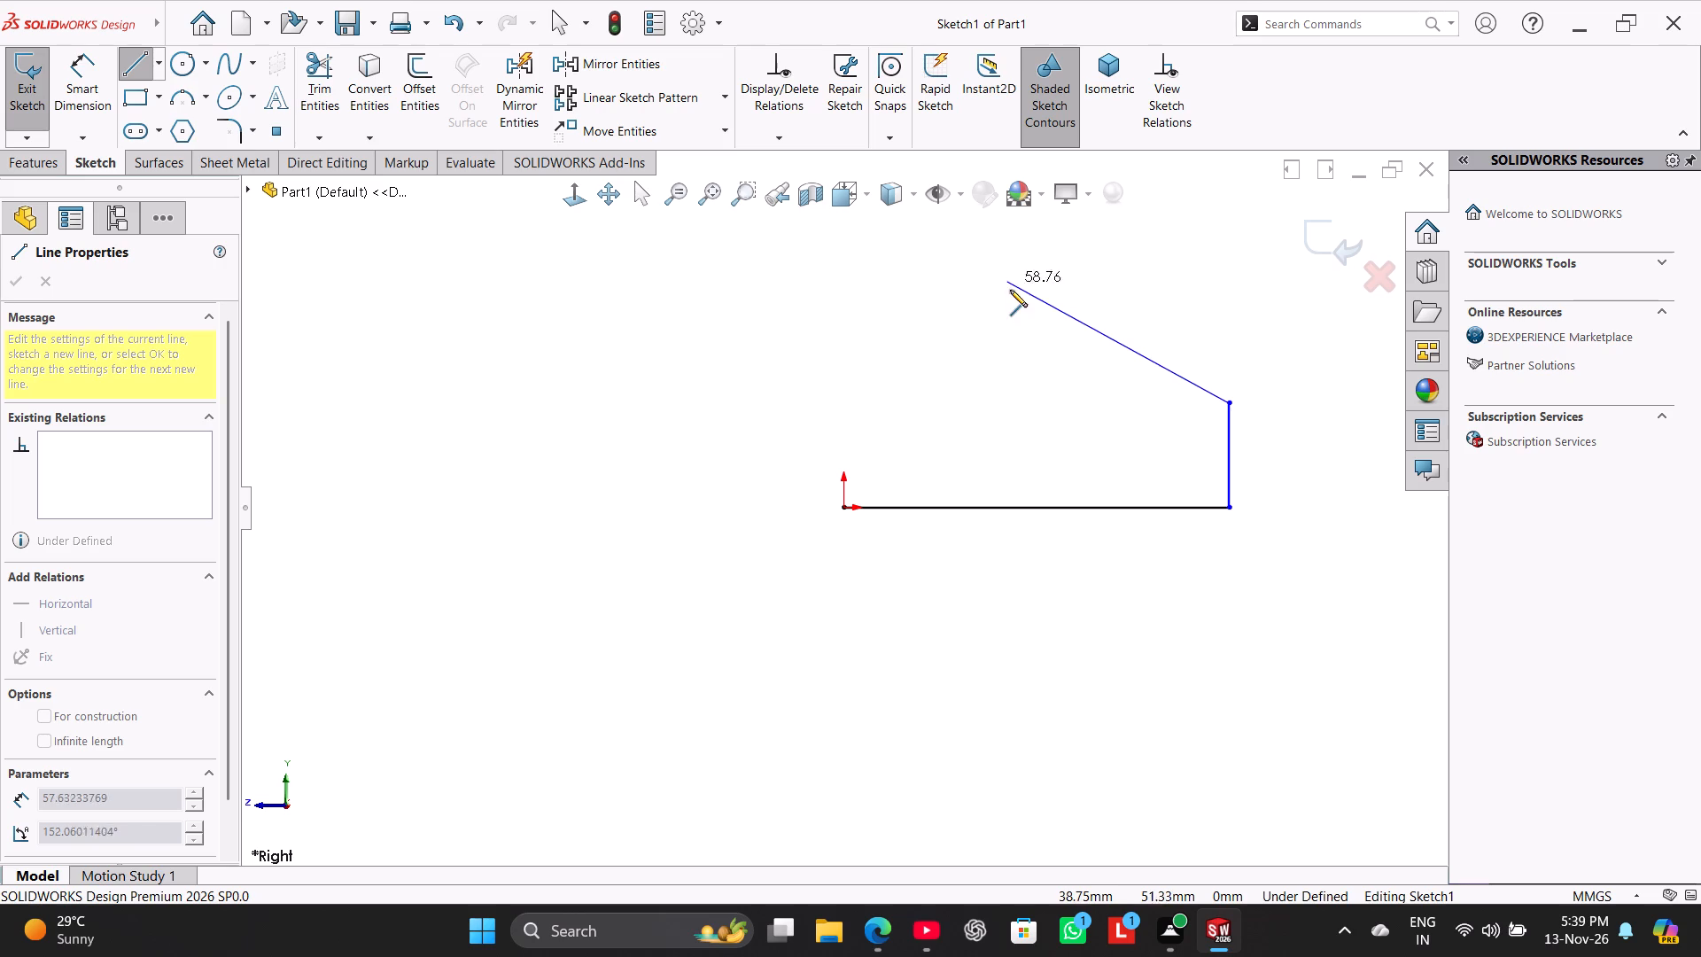
pyautogui.click(1014, 273)
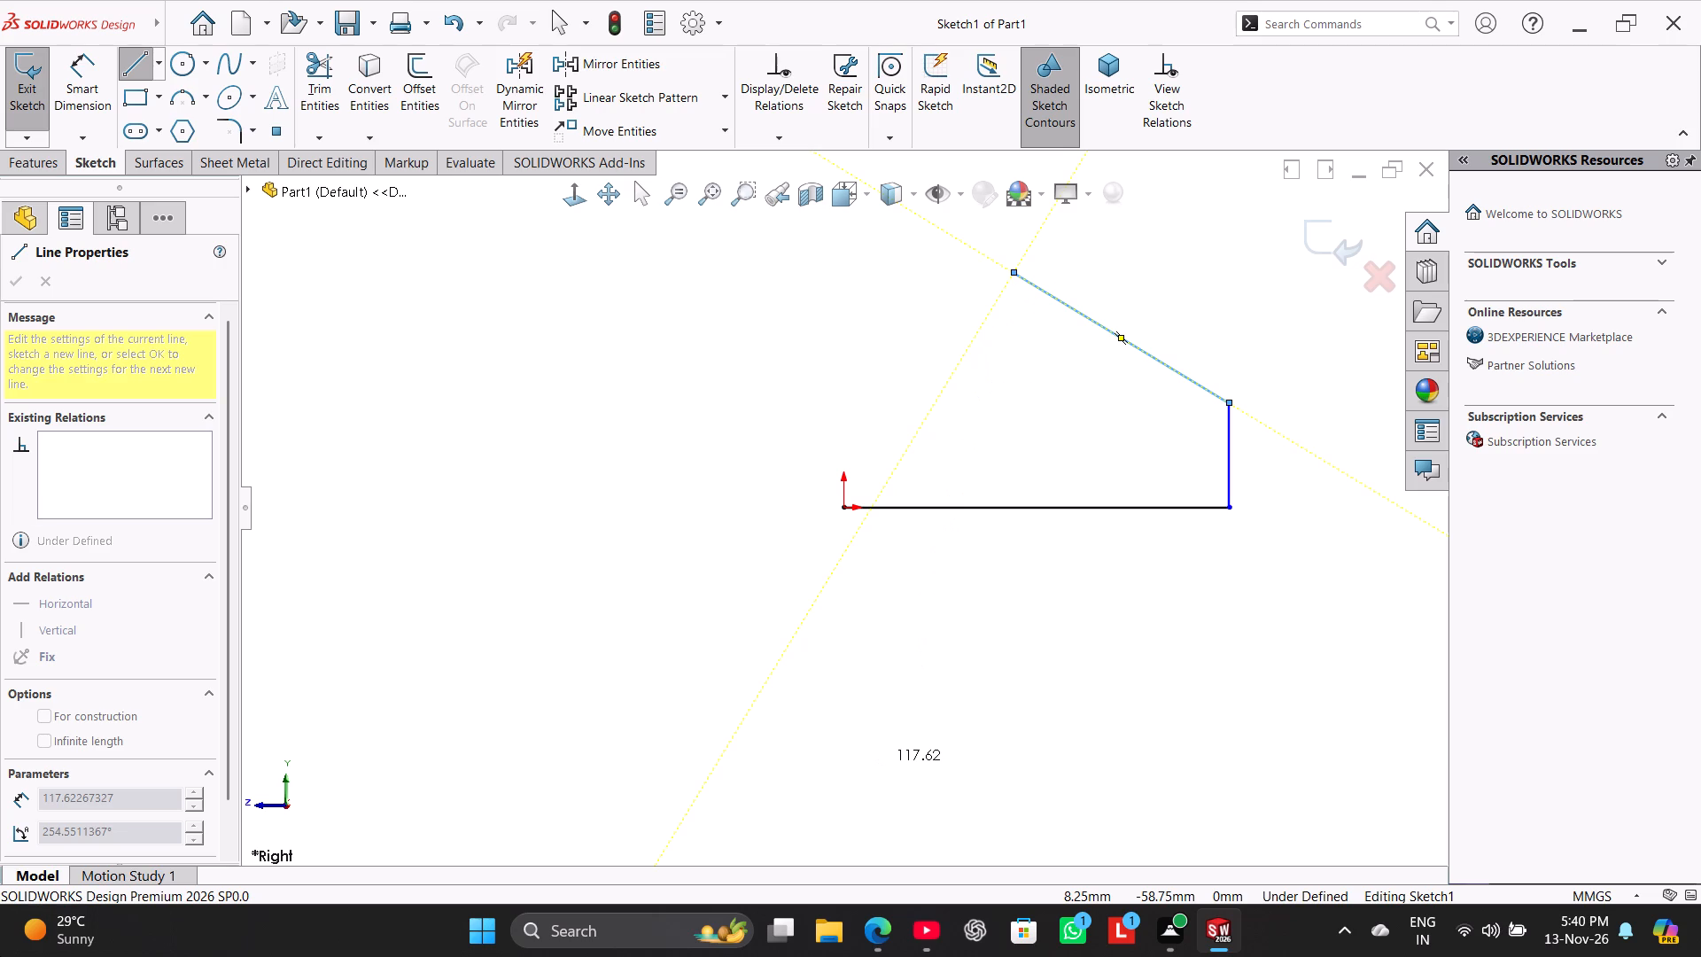
pyautogui.scroll(1, 0, 956)
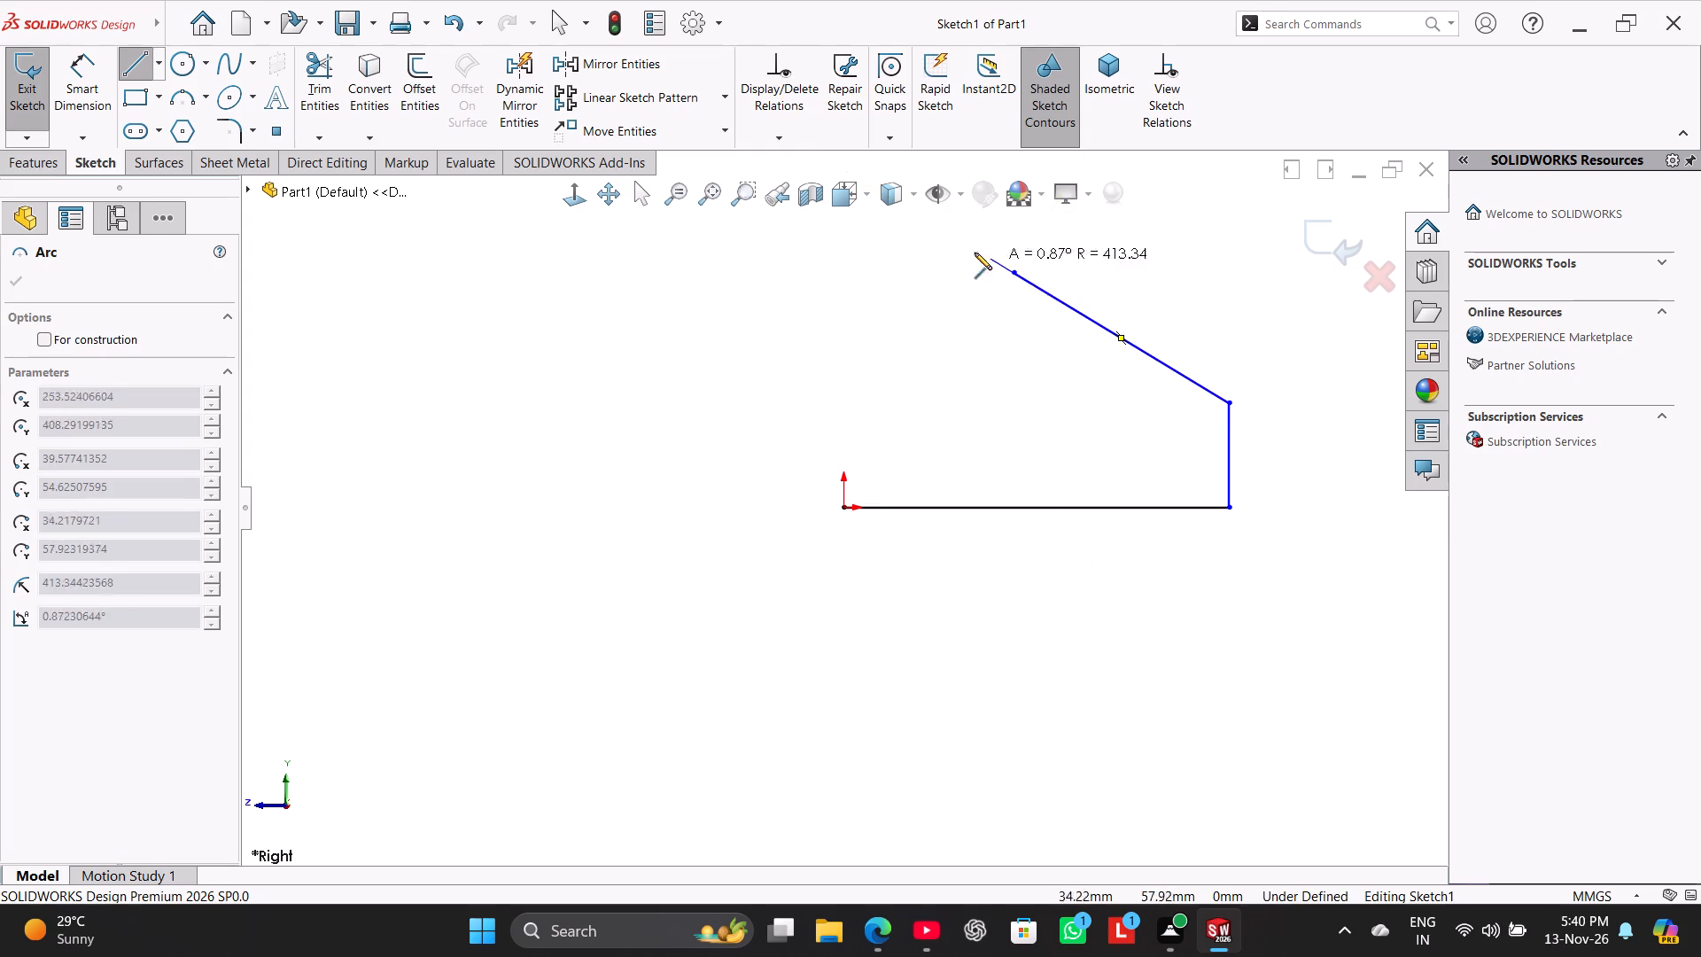
pyautogui.click(983, 329)
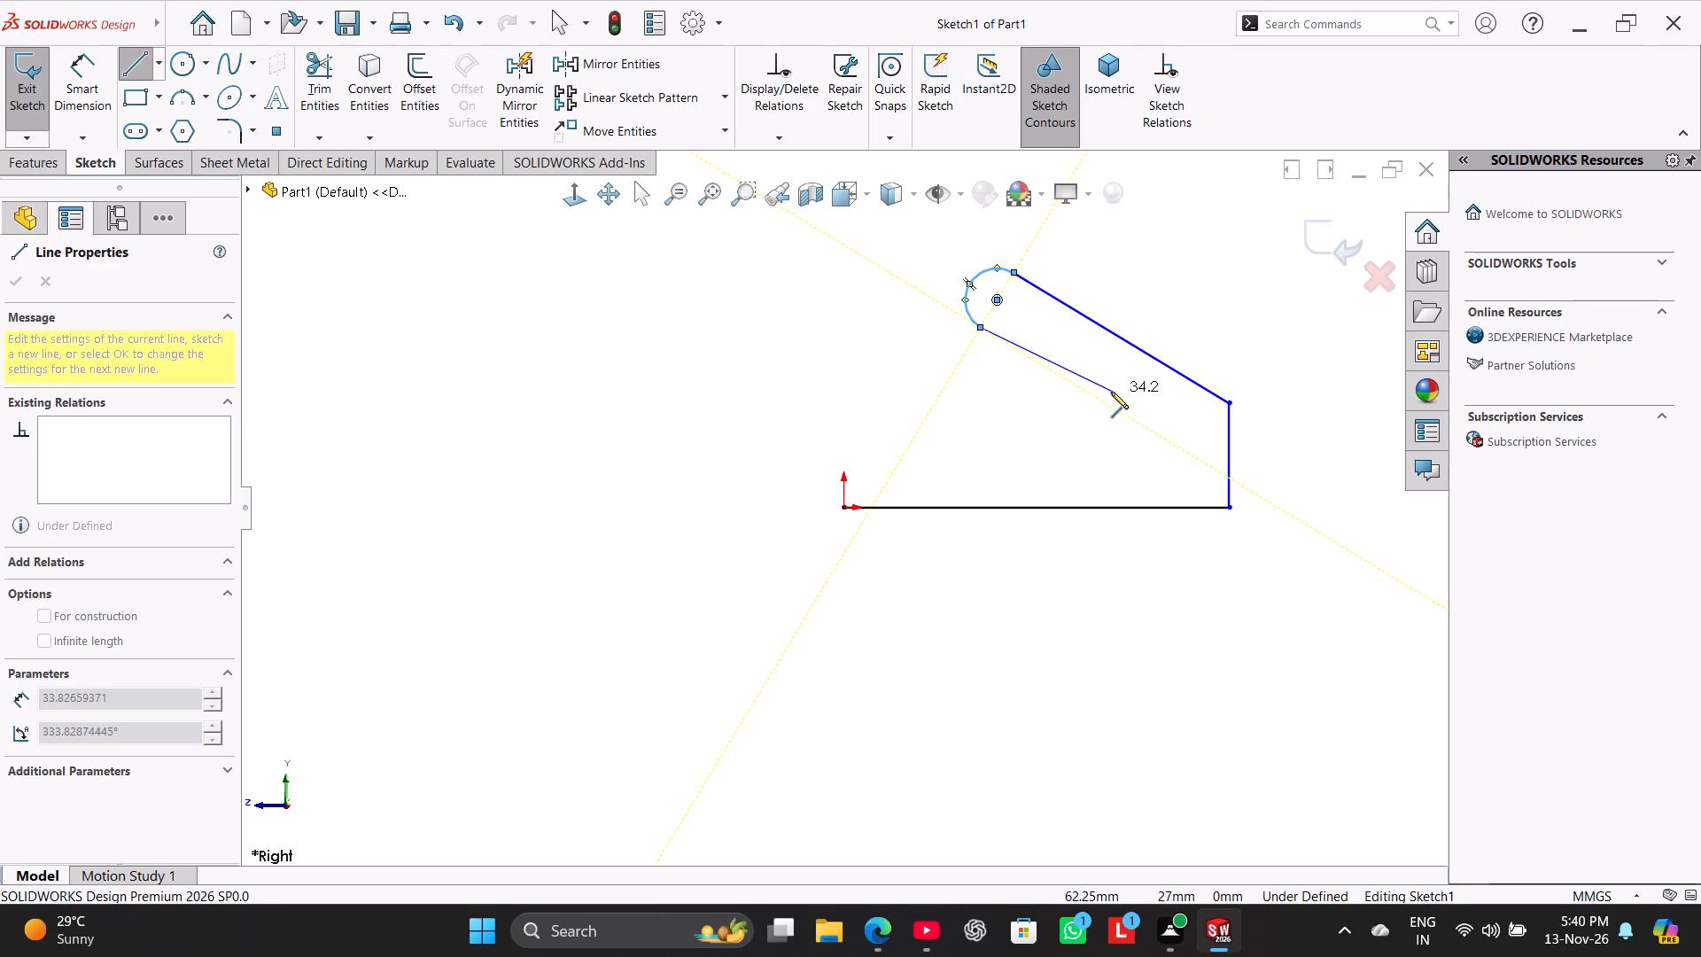
pyautogui.click(1119, 408)
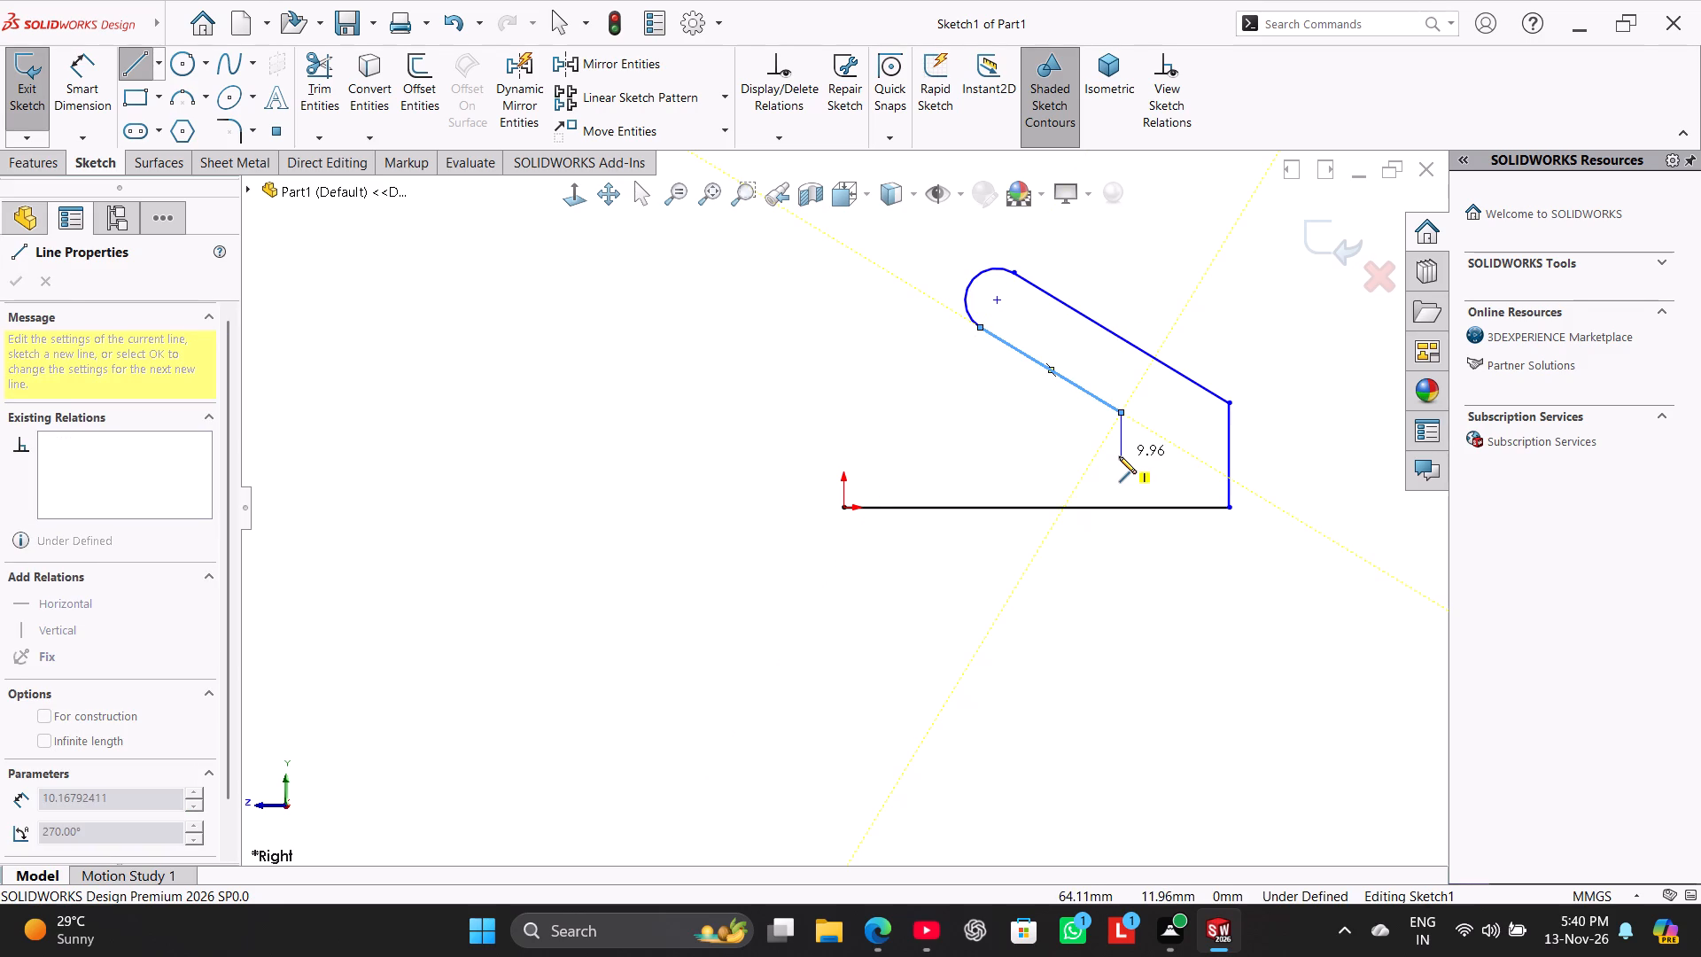
# Close the profile with a horizontal line to above the origin and a vertical line about 22 mm long down to the origin.
pyautogui.click(848, 416)
pyautogui.click(843, 511)
pyautogui.rightClick(739, 504)
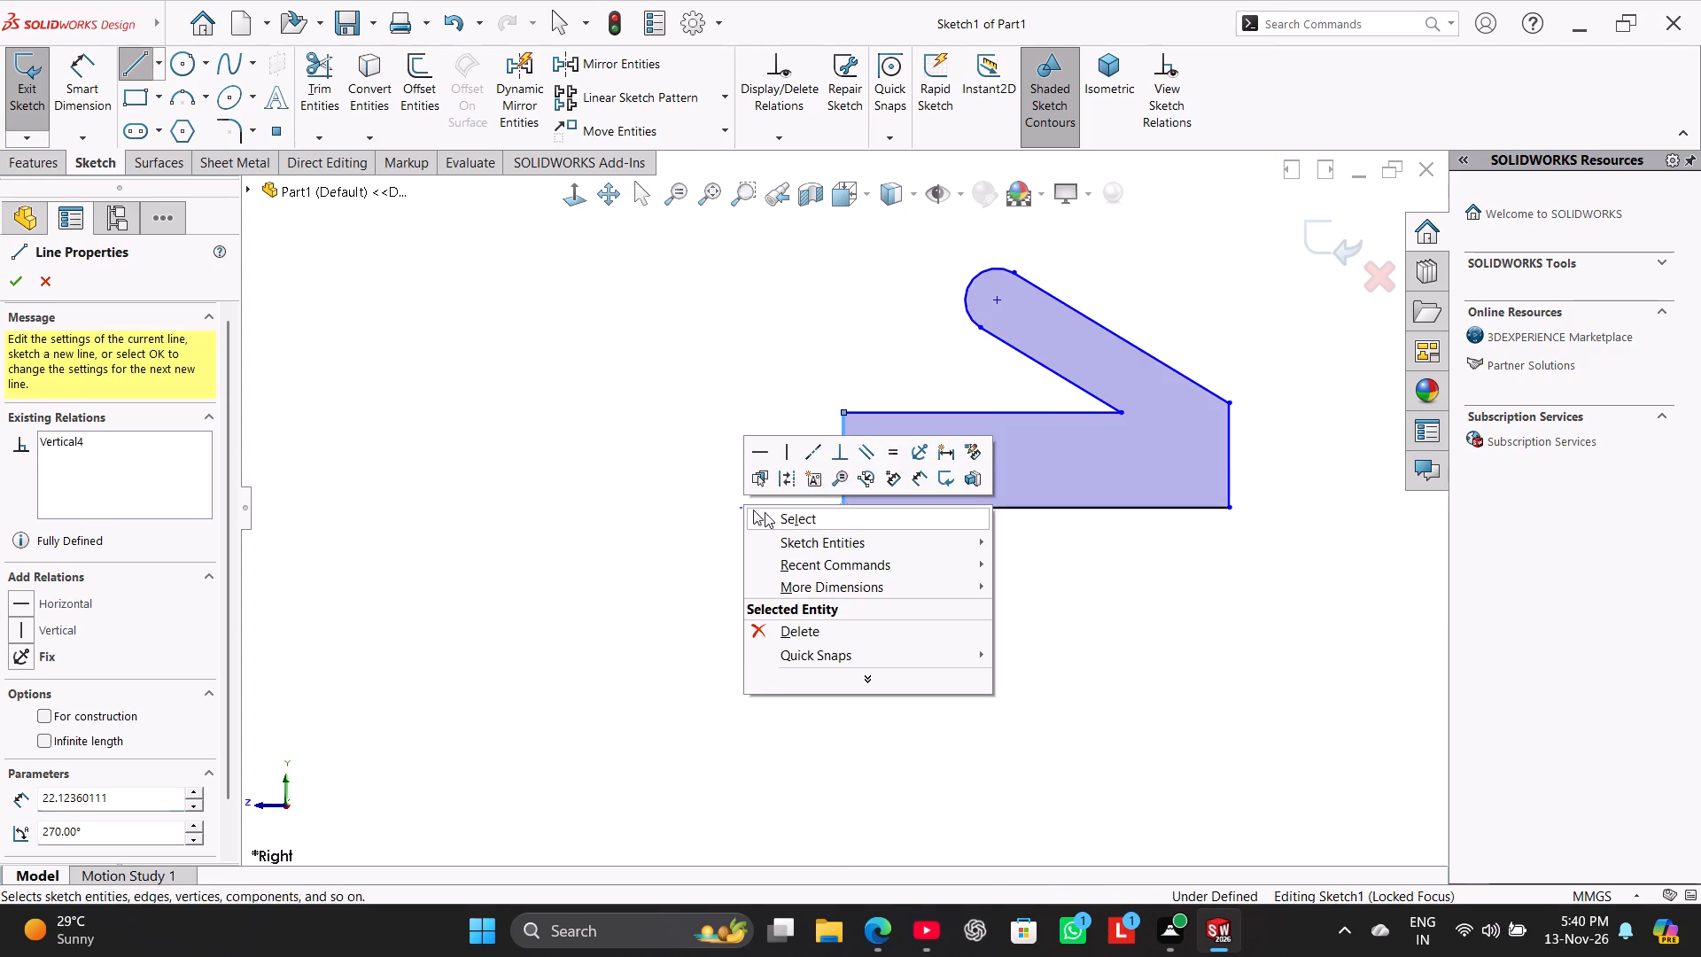
pyautogui.click(772, 517)
# Dimension the horizontal base line of the profile to 122 mm.
pyautogui.click(69, 111)
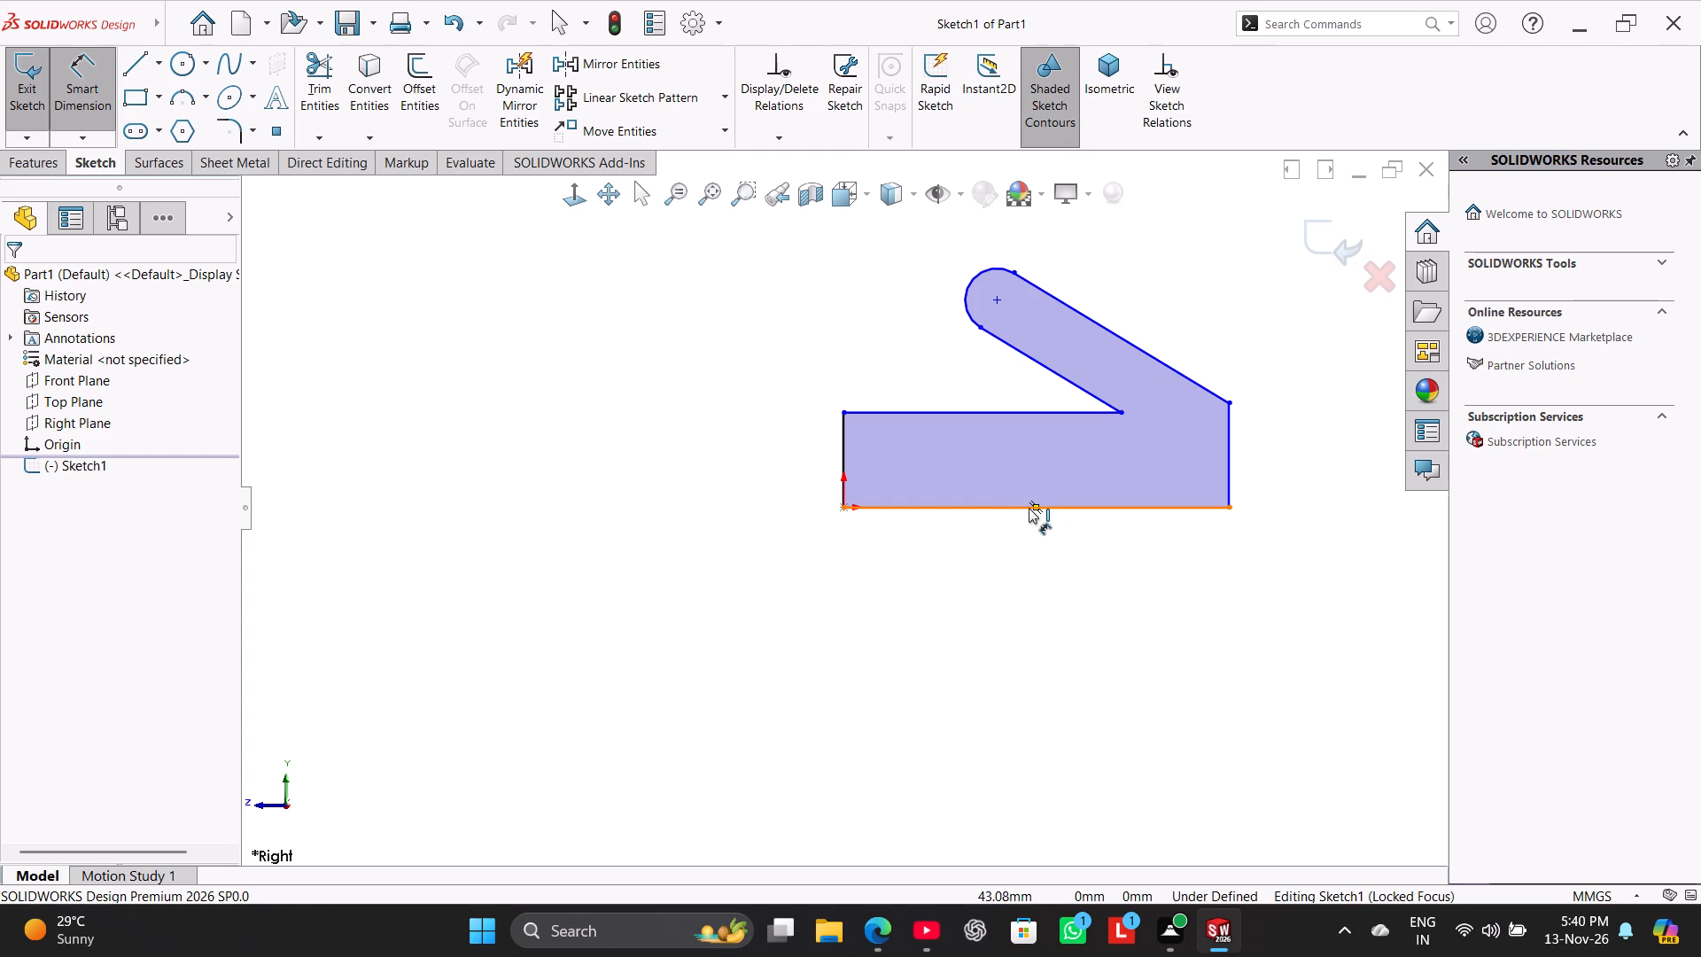
pyautogui.click(1029, 508)
pyautogui.click(1032, 575)
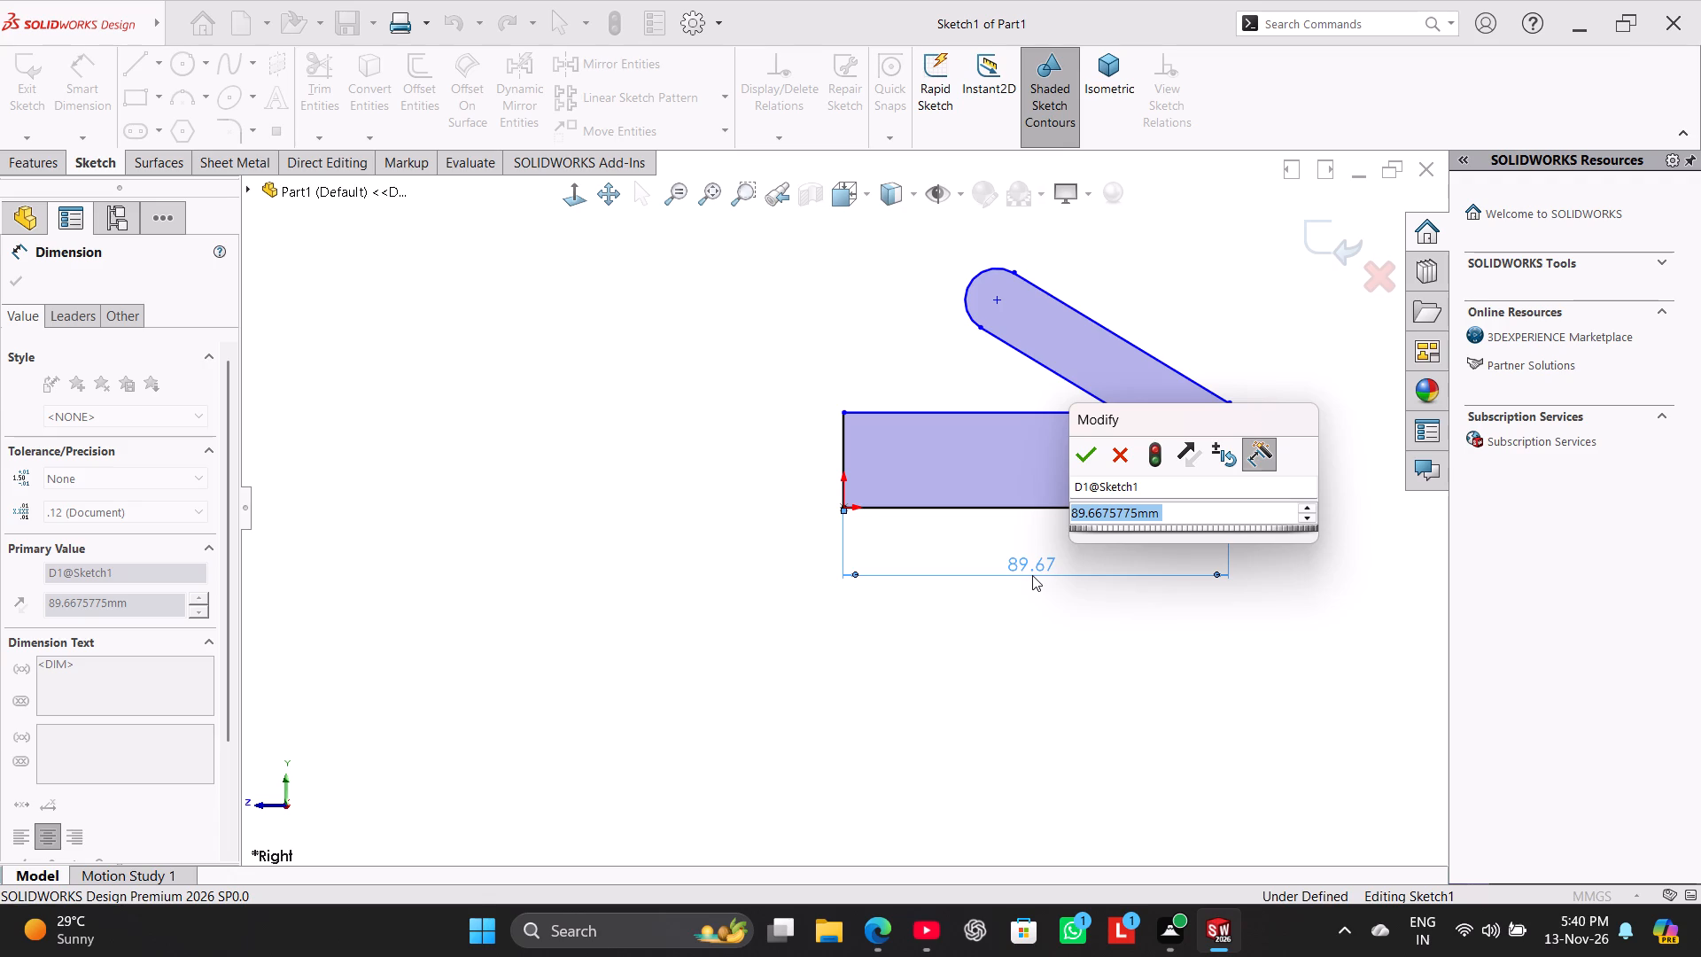
pyautogui.write('122')
pyautogui.press('Return')
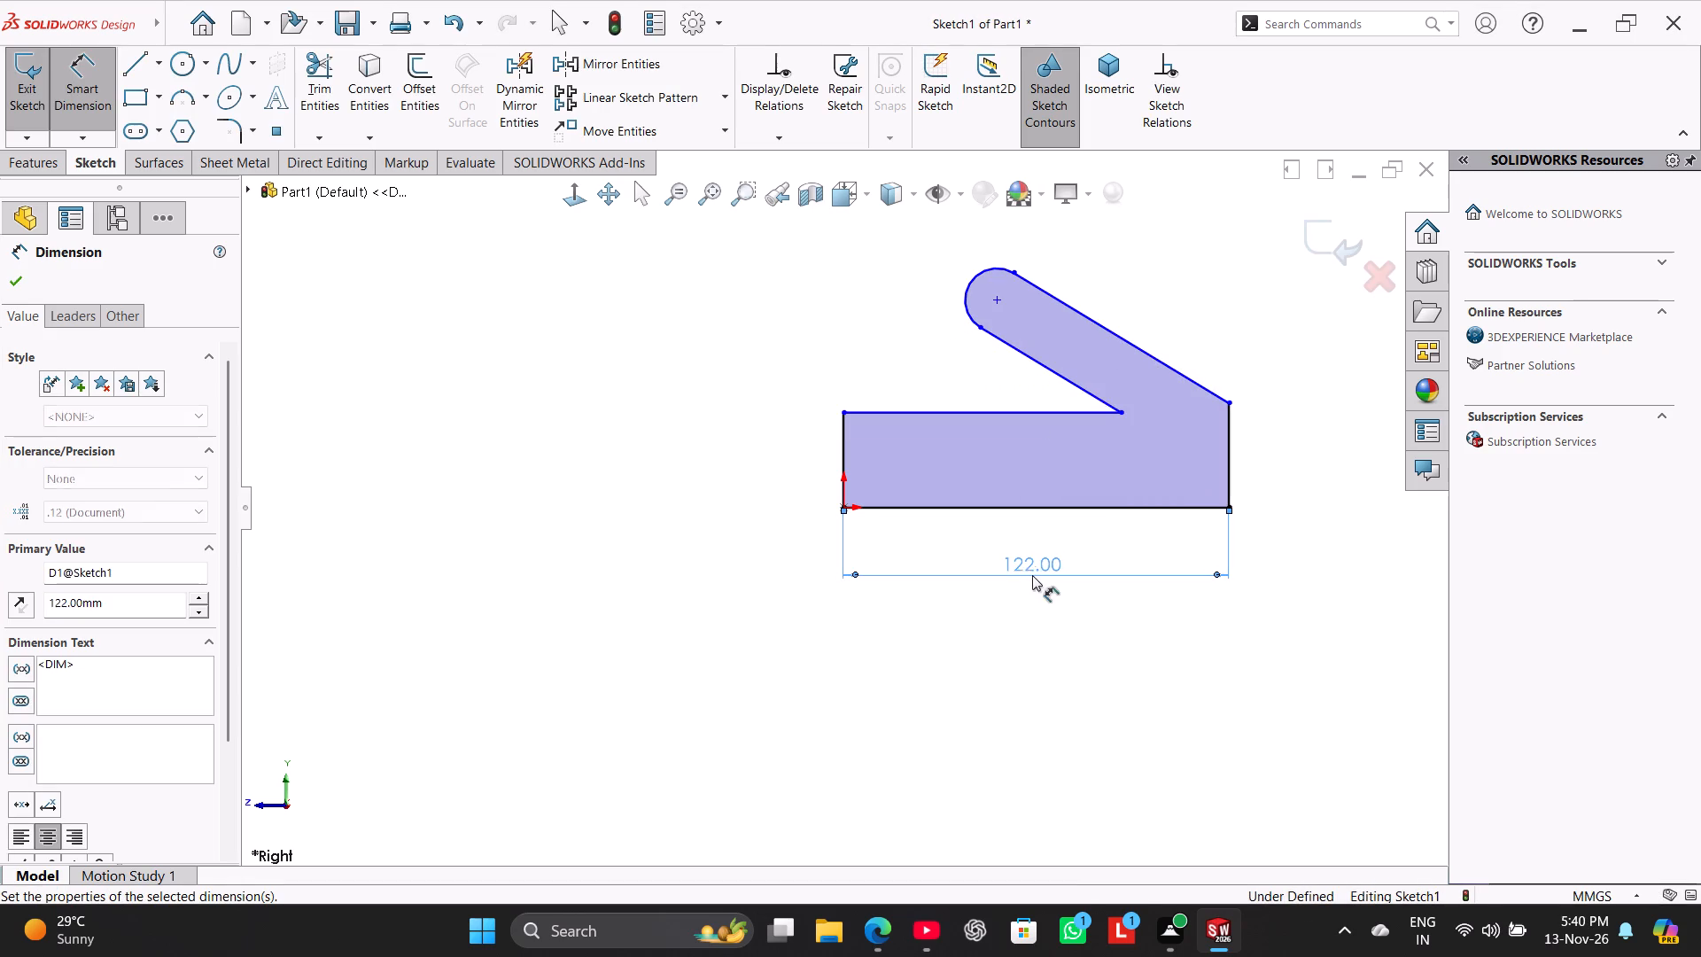
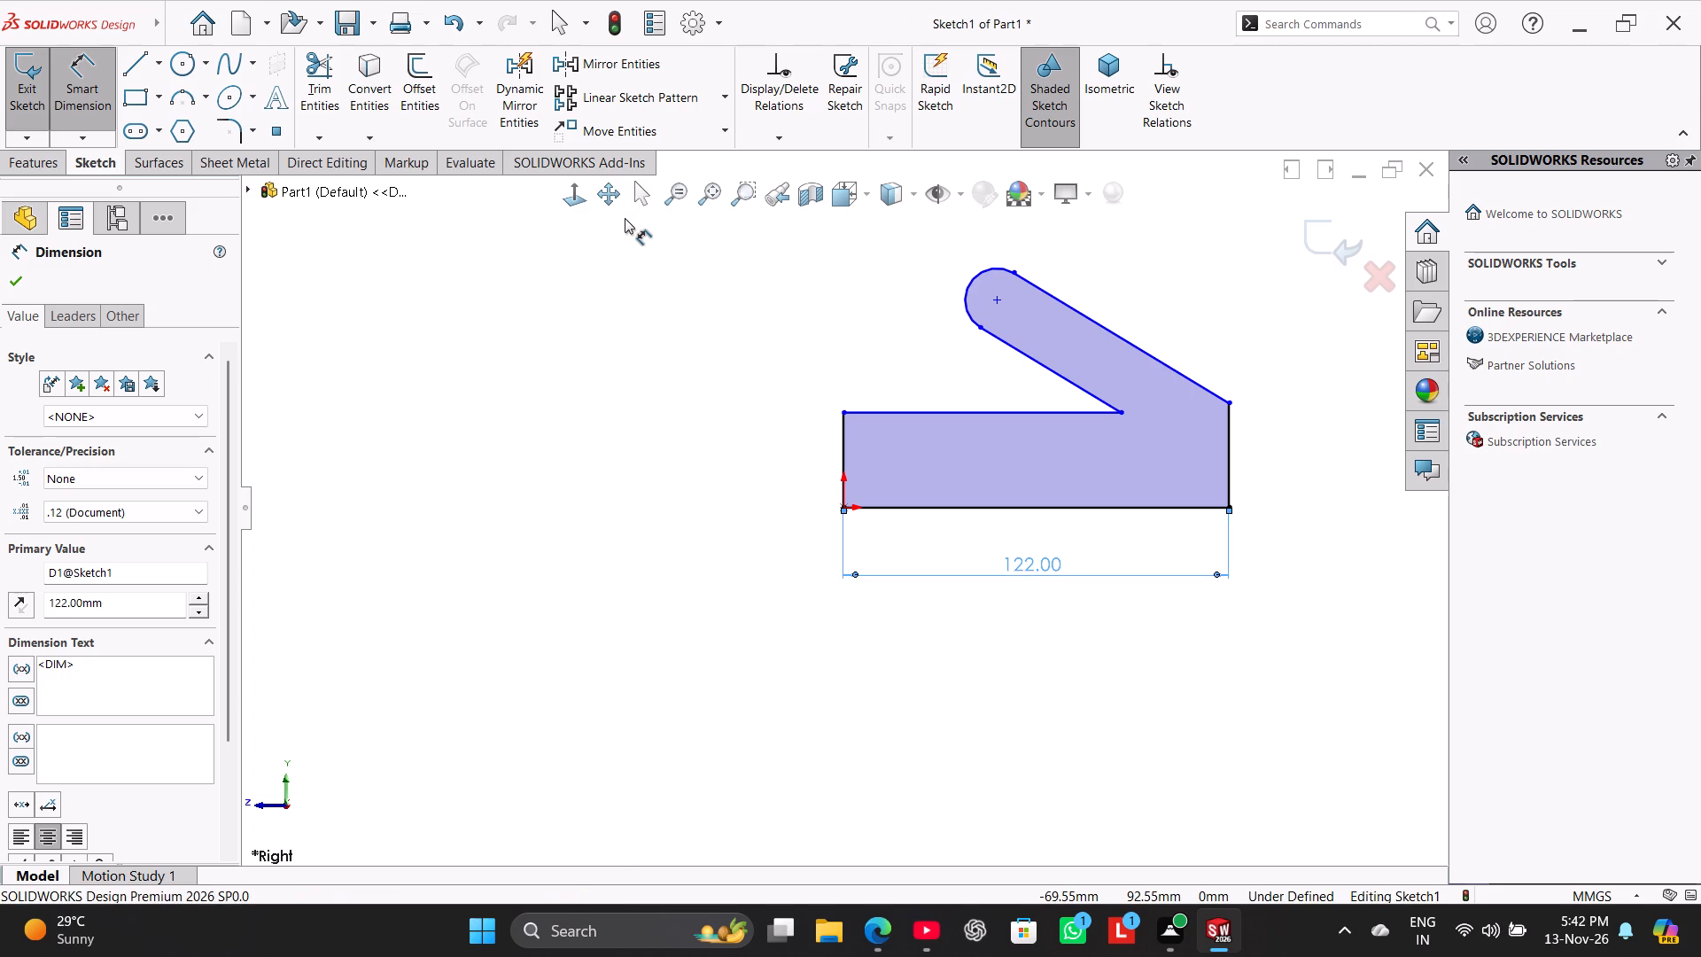
# Dimension the profile's long vertical line on the side opposite the origin to 104 mm.
pyautogui.click(1229, 441)
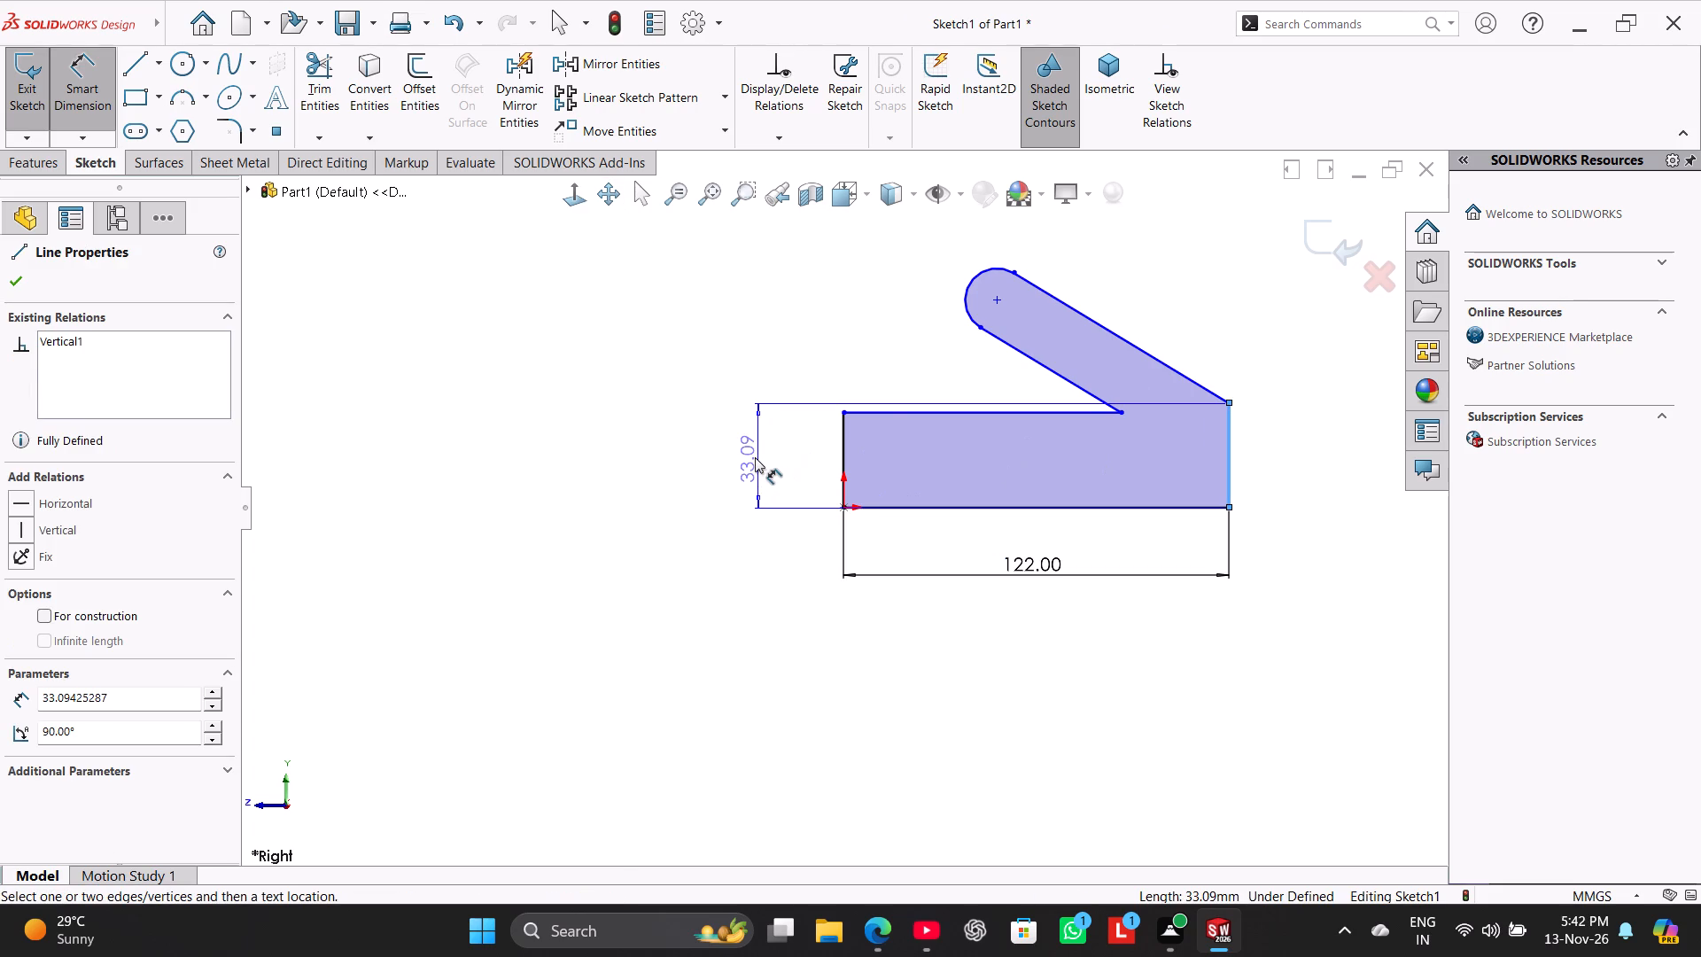
pyautogui.click(755, 457)
pyautogui.write('104')
pyautogui.press('Return')
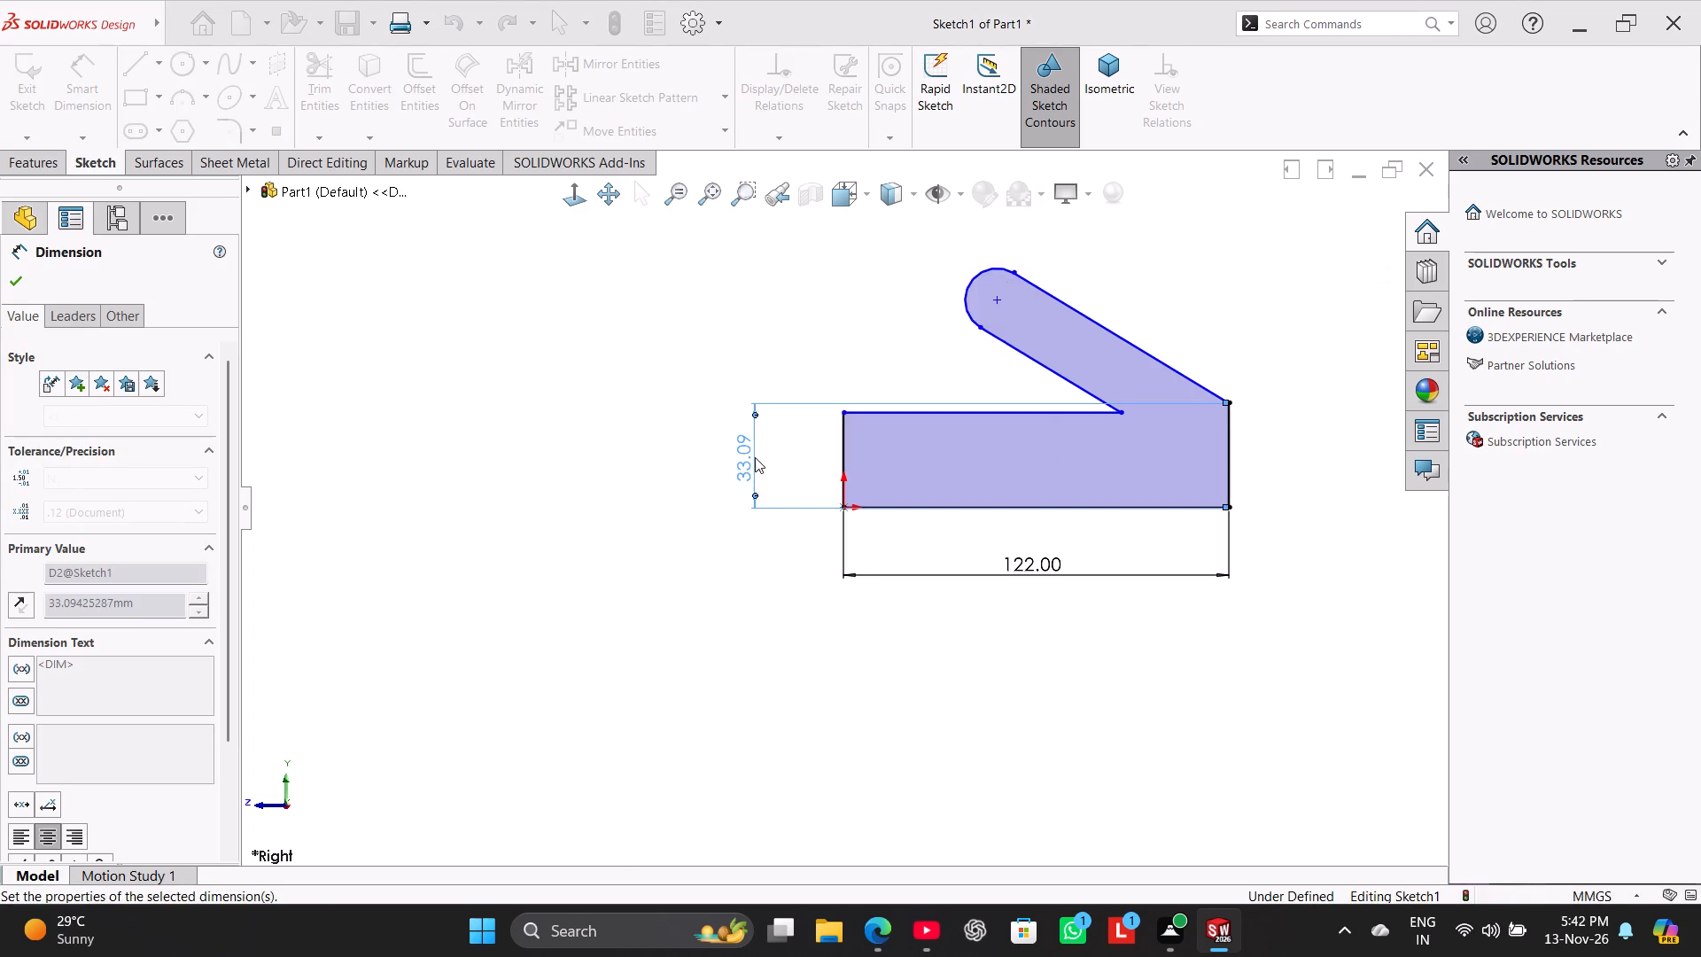
# Dimension the height of the arm's arc centre above the horizontal base line to 130 mm.
pyautogui.scroll(4, 1061, 376)
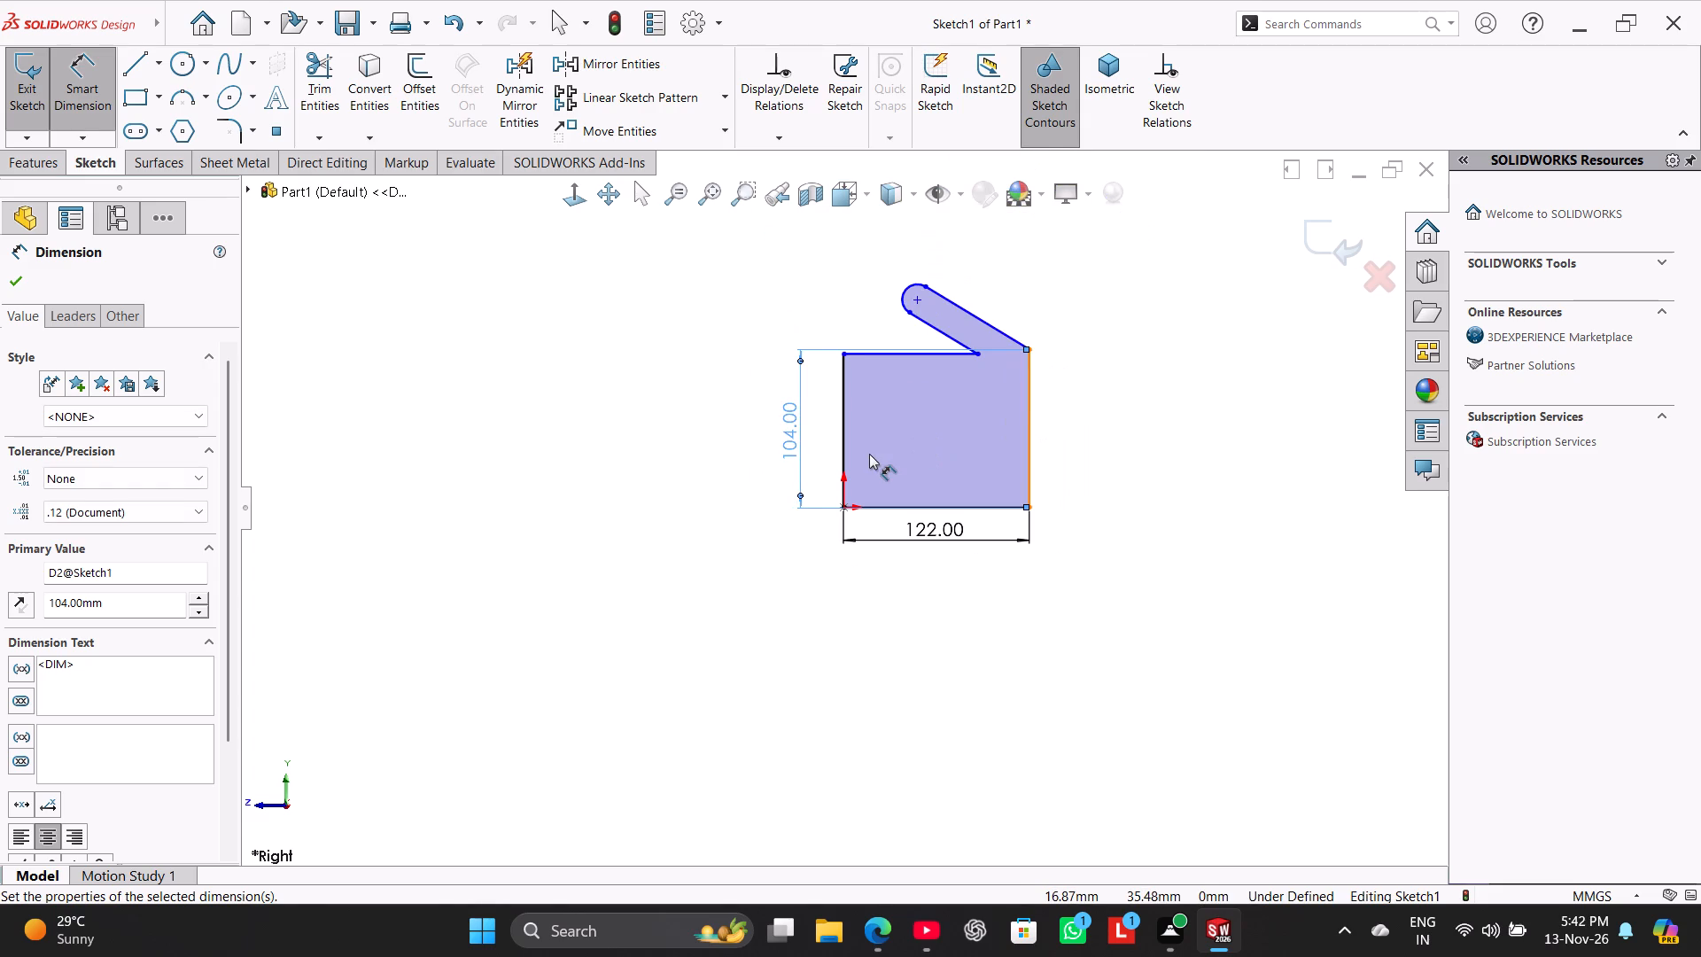
pyautogui.click(917, 303)
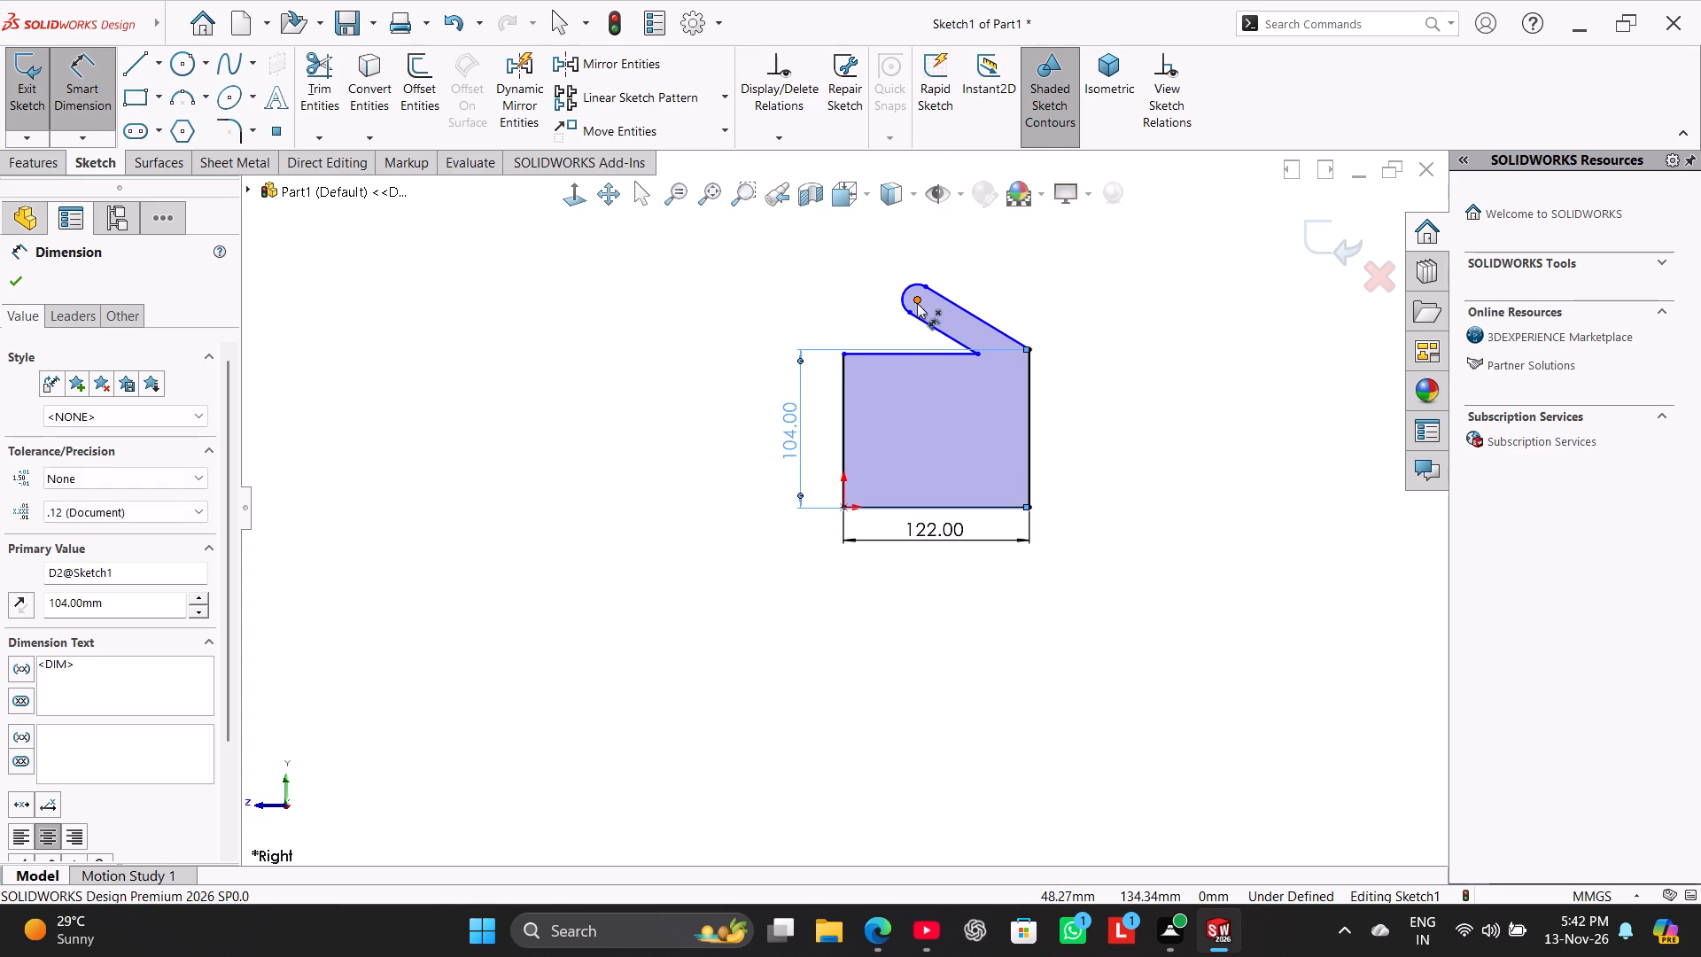
pyautogui.click(915, 512)
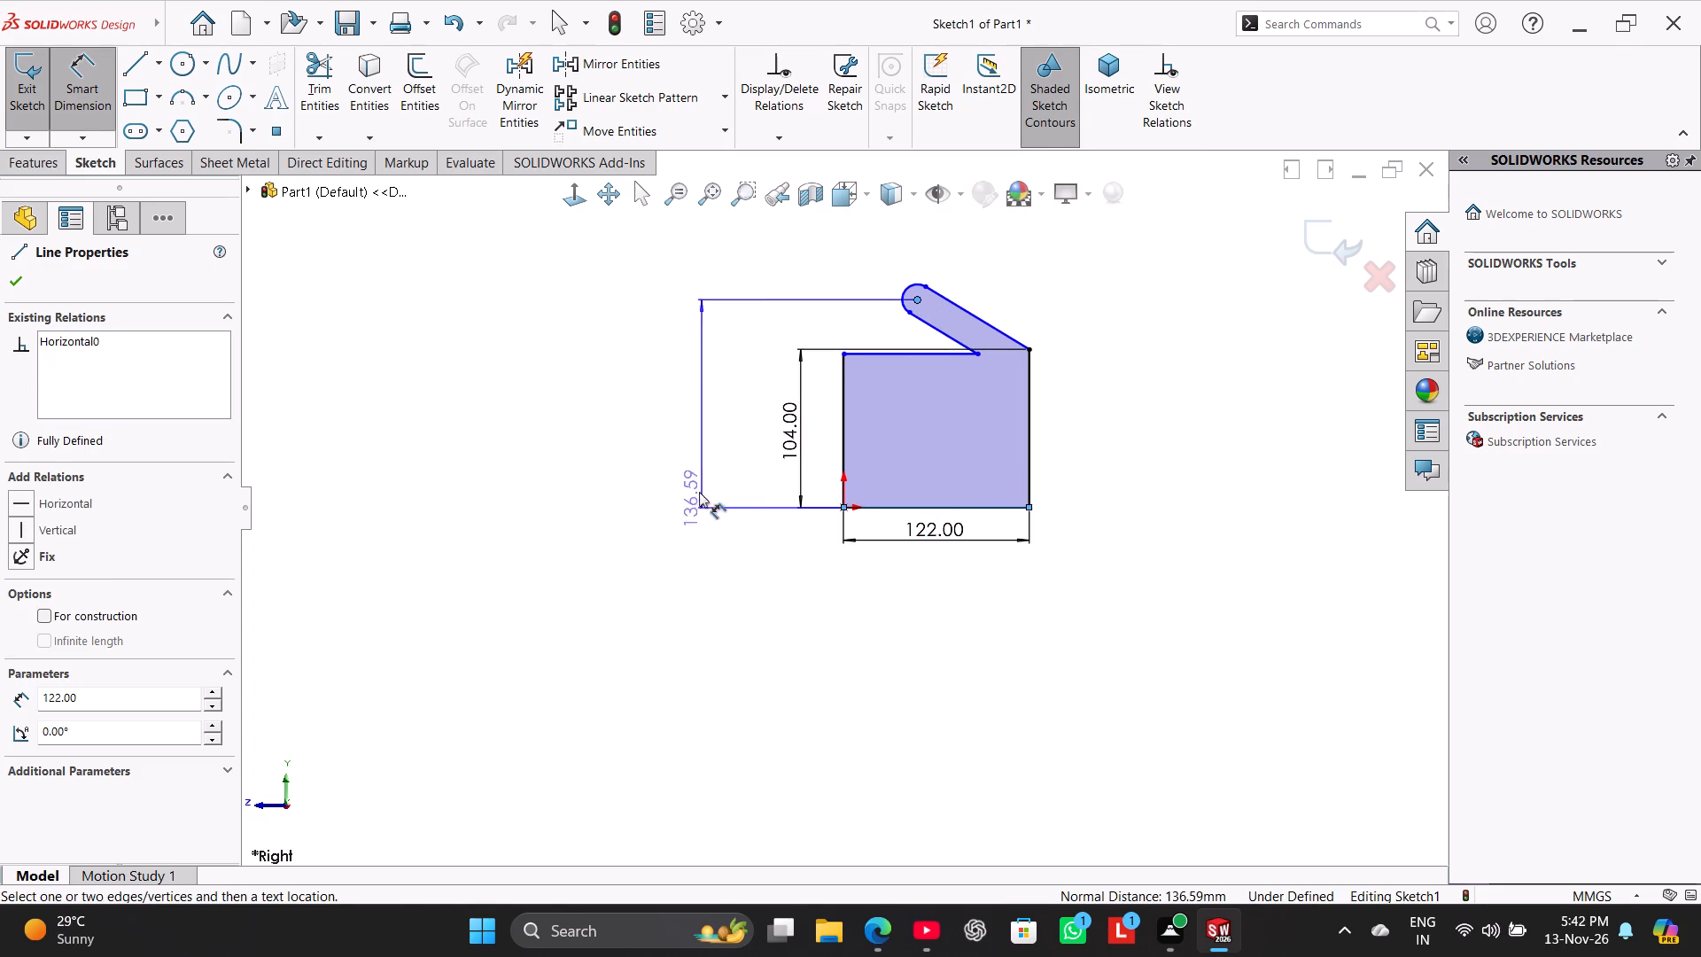
pyautogui.click(671, 416)
pyautogui.write('130')
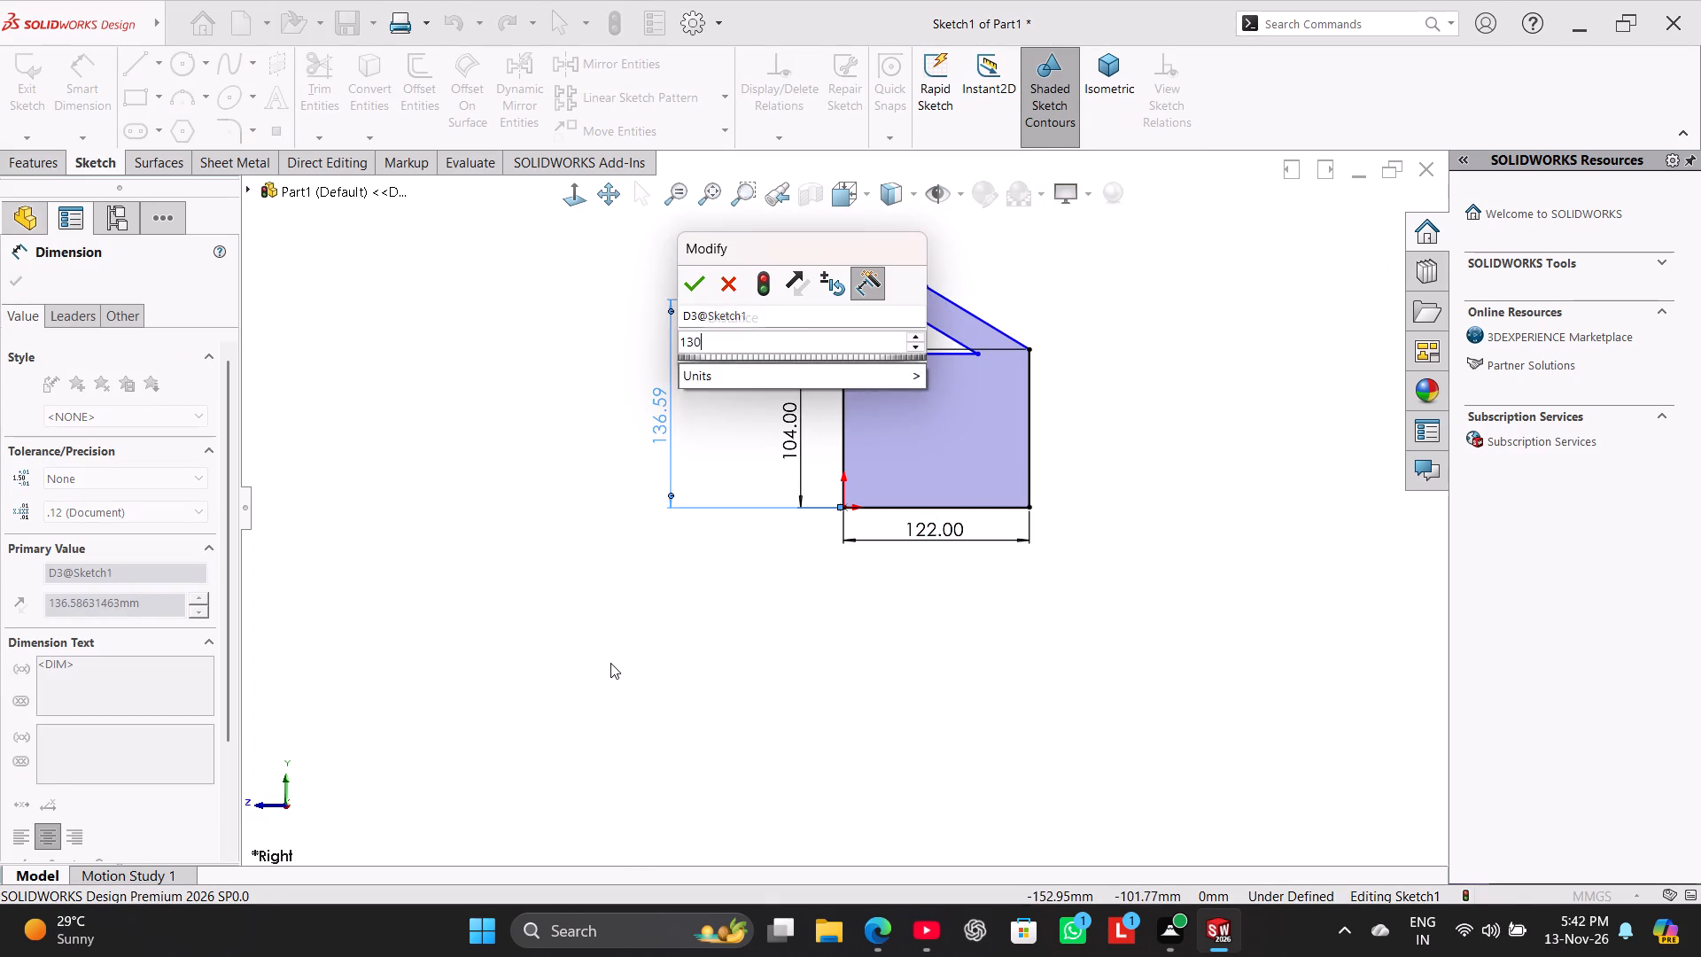
pyautogui.press('Return')
pyautogui.rightClick(1217, 352)
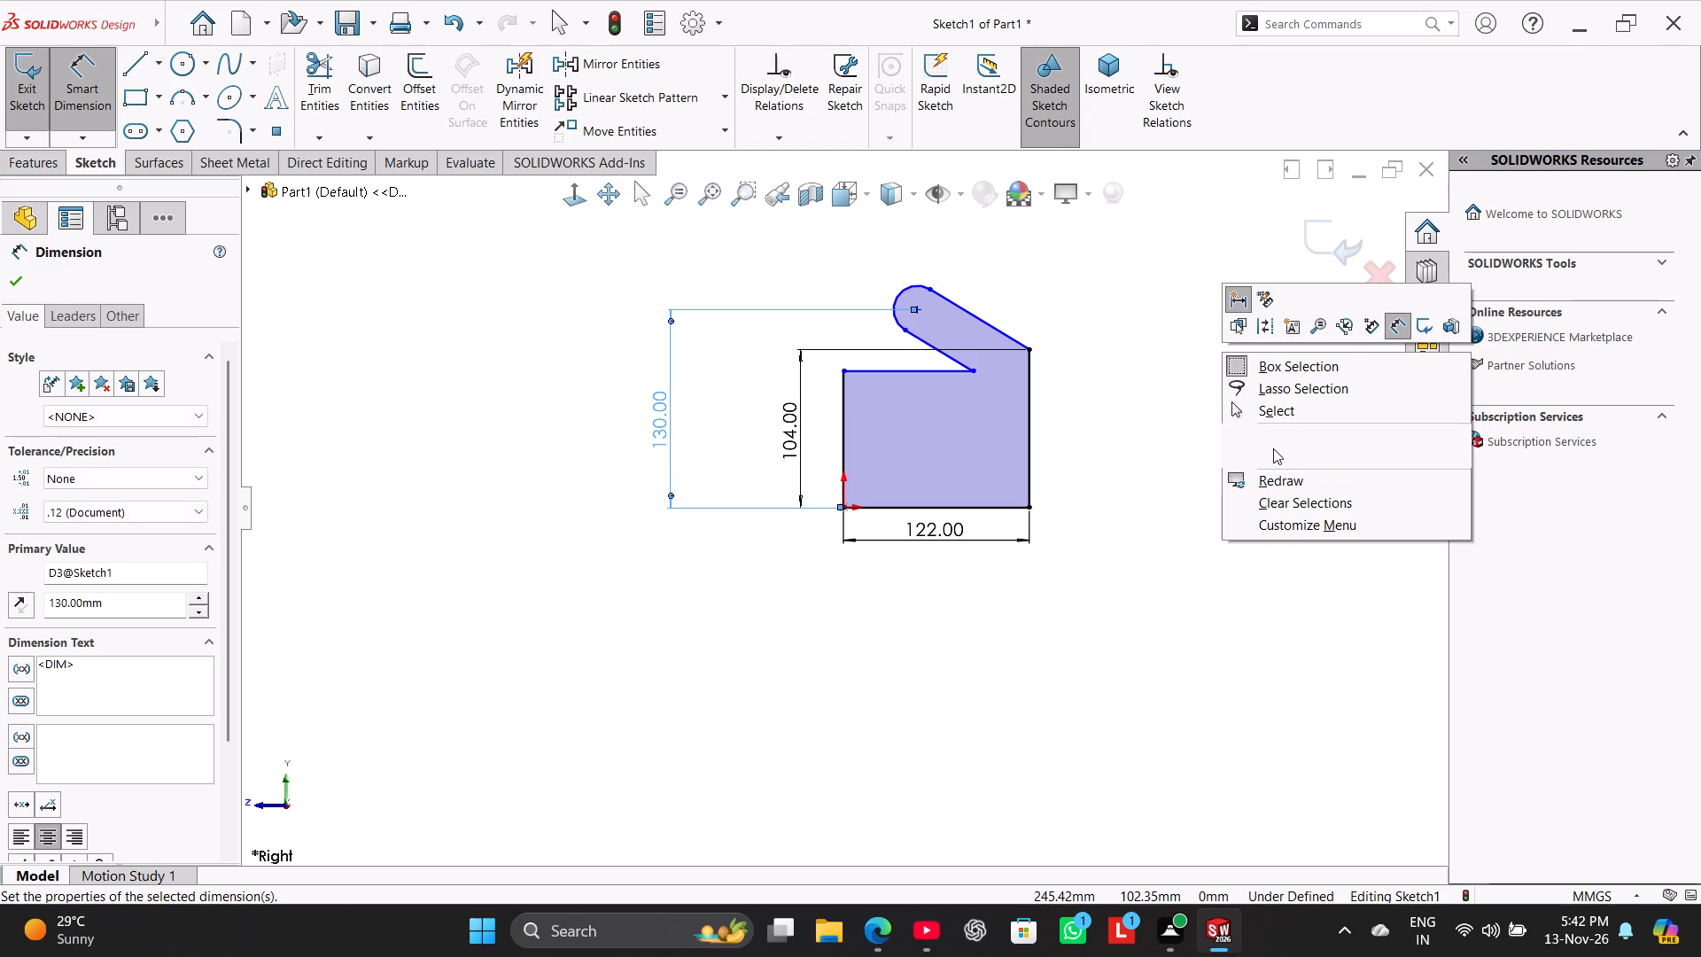
pyautogui.click(1266, 415)
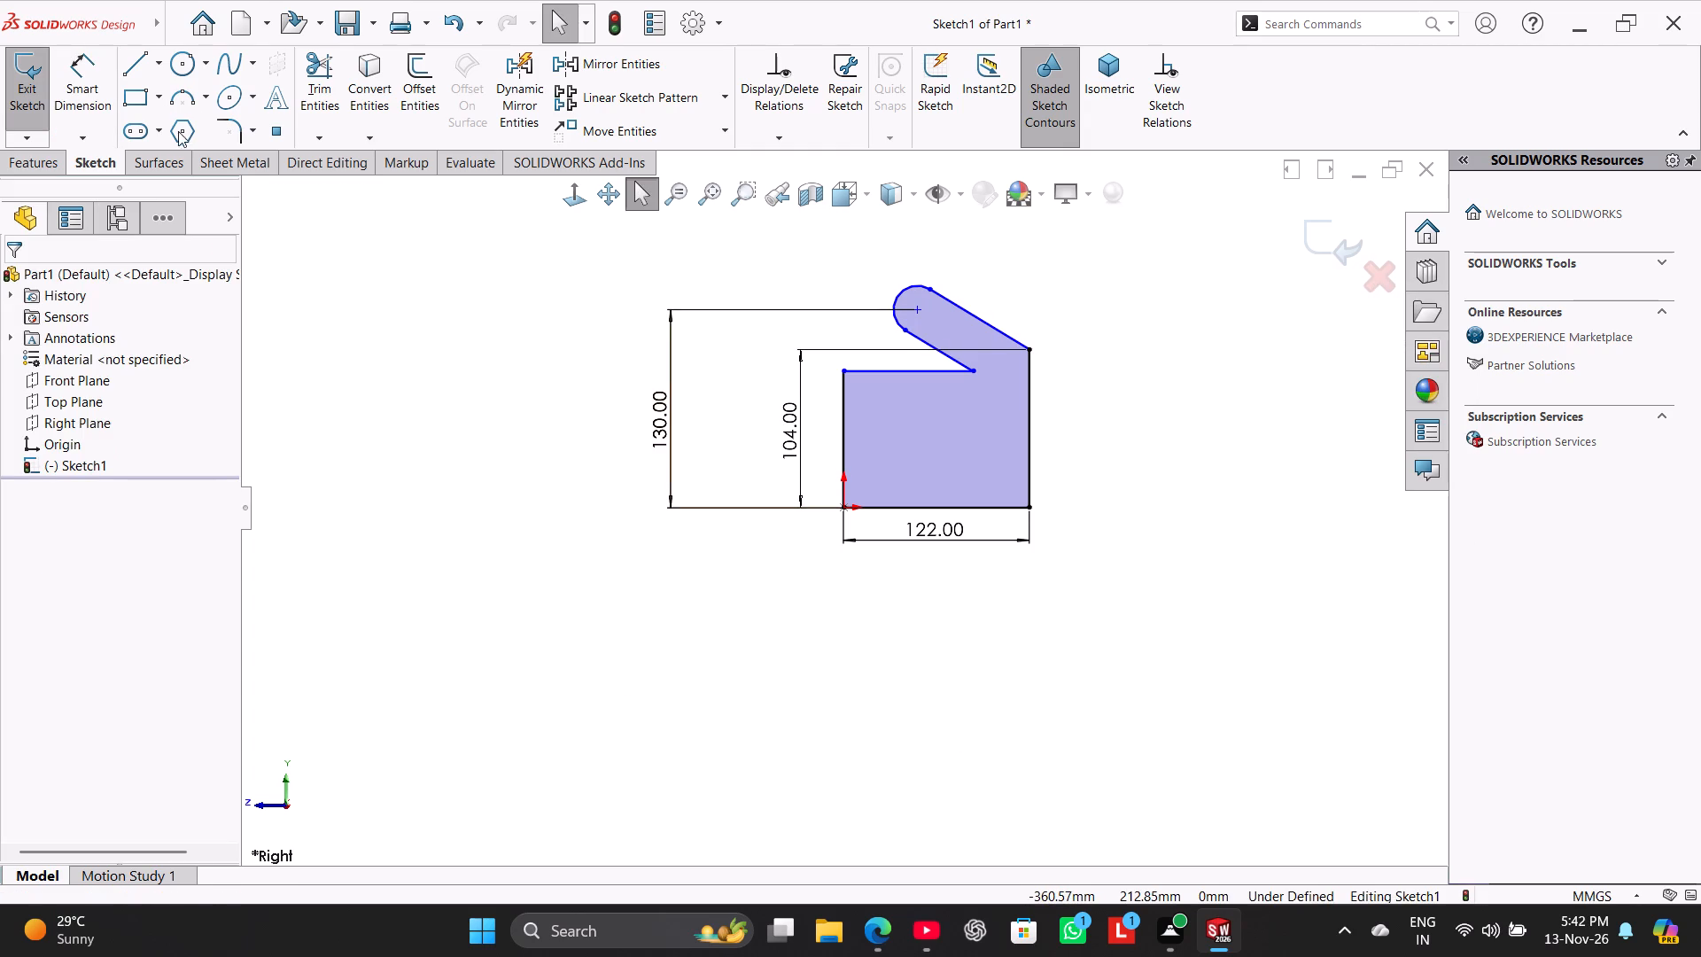
# Dimension the radius of the arc at the arm's rounded end to 20 mm.
pyautogui.click(65, 70)
pyautogui.click(904, 288)
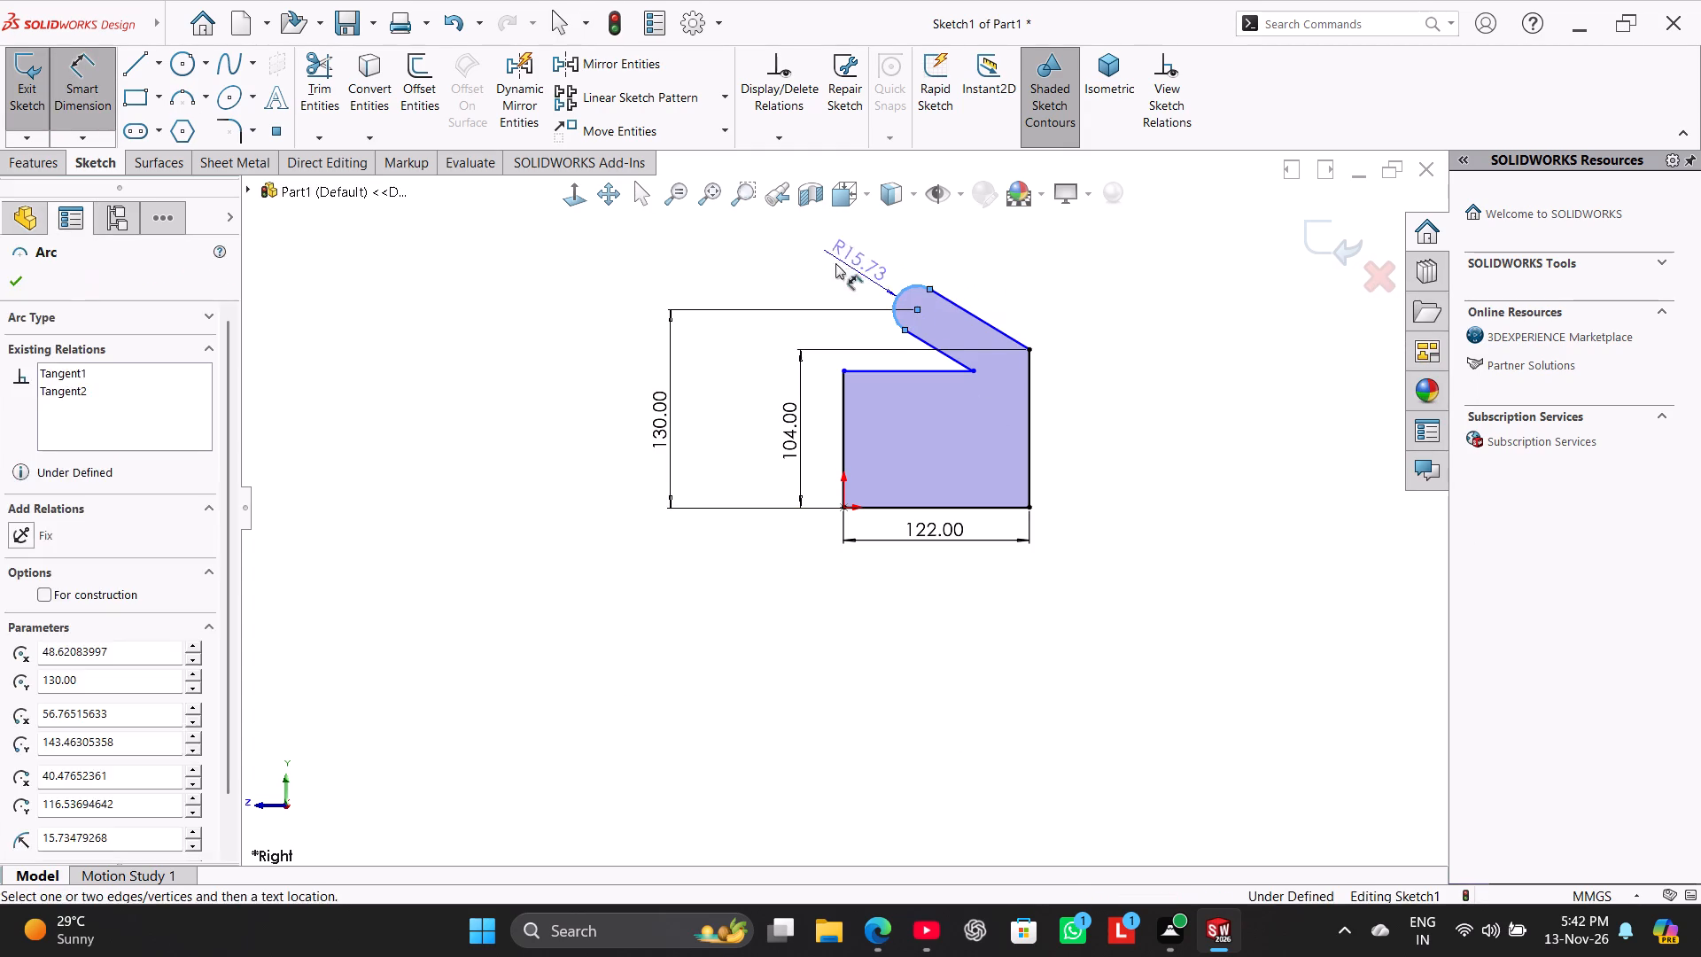
pyautogui.click(807, 251)
pyautogui.write('20')
pyautogui.press('Return')
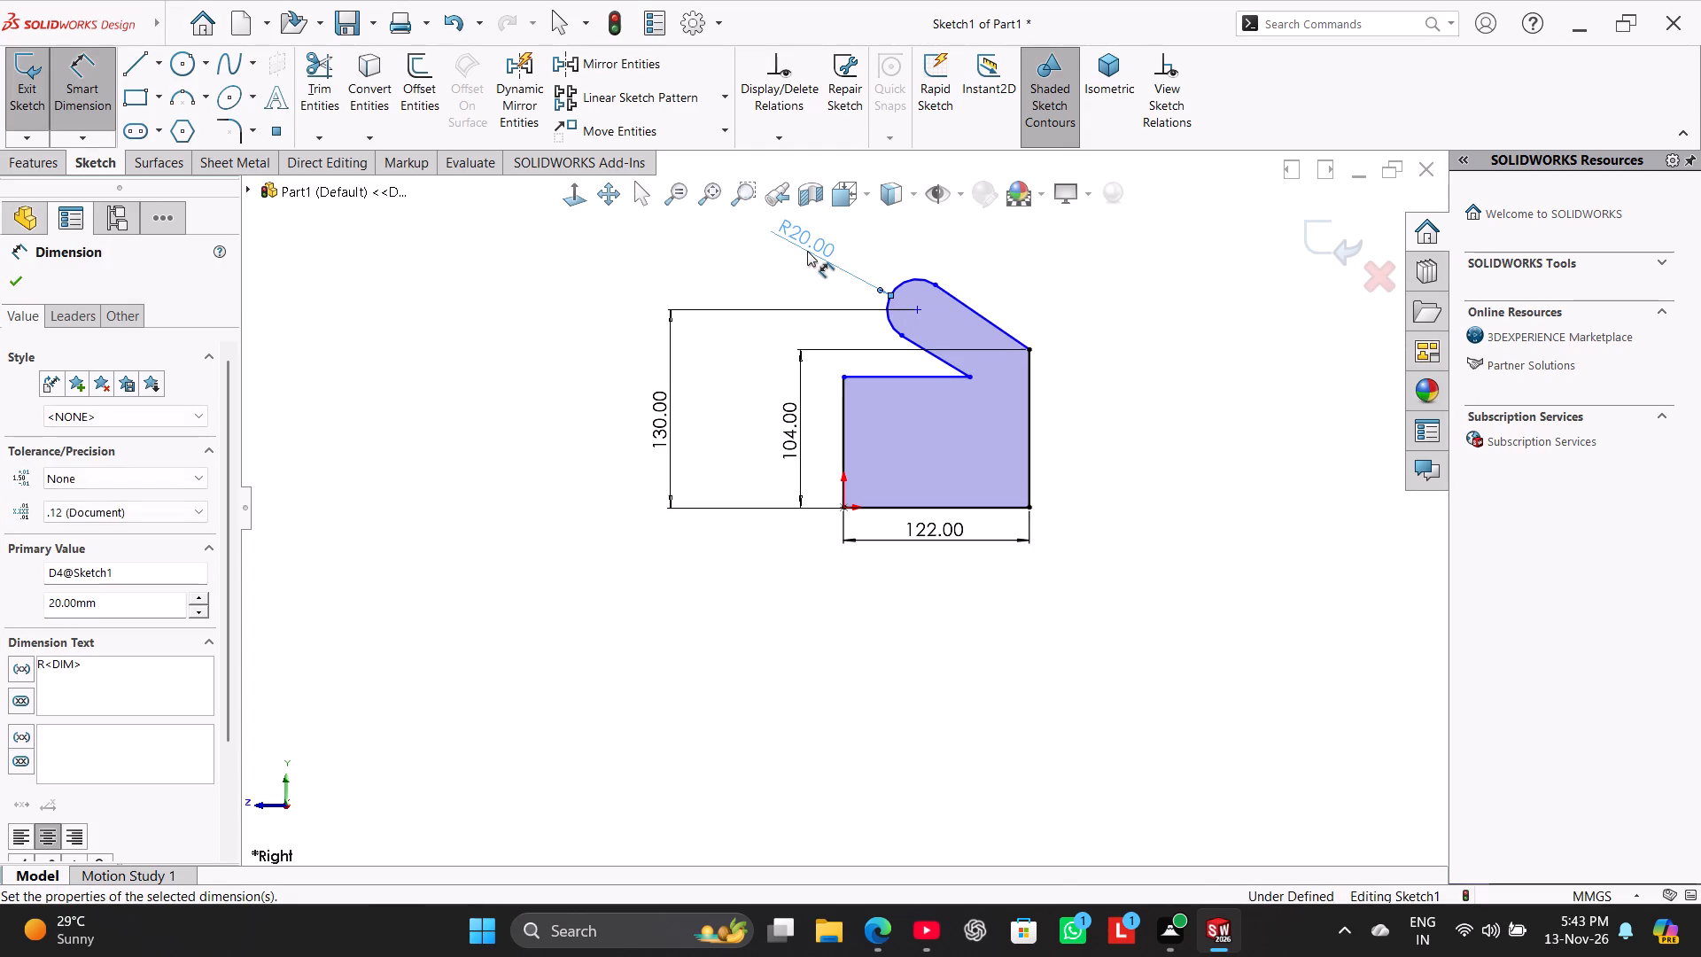
pyautogui.click(1154, 259)
pyautogui.rightClick(1176, 290)
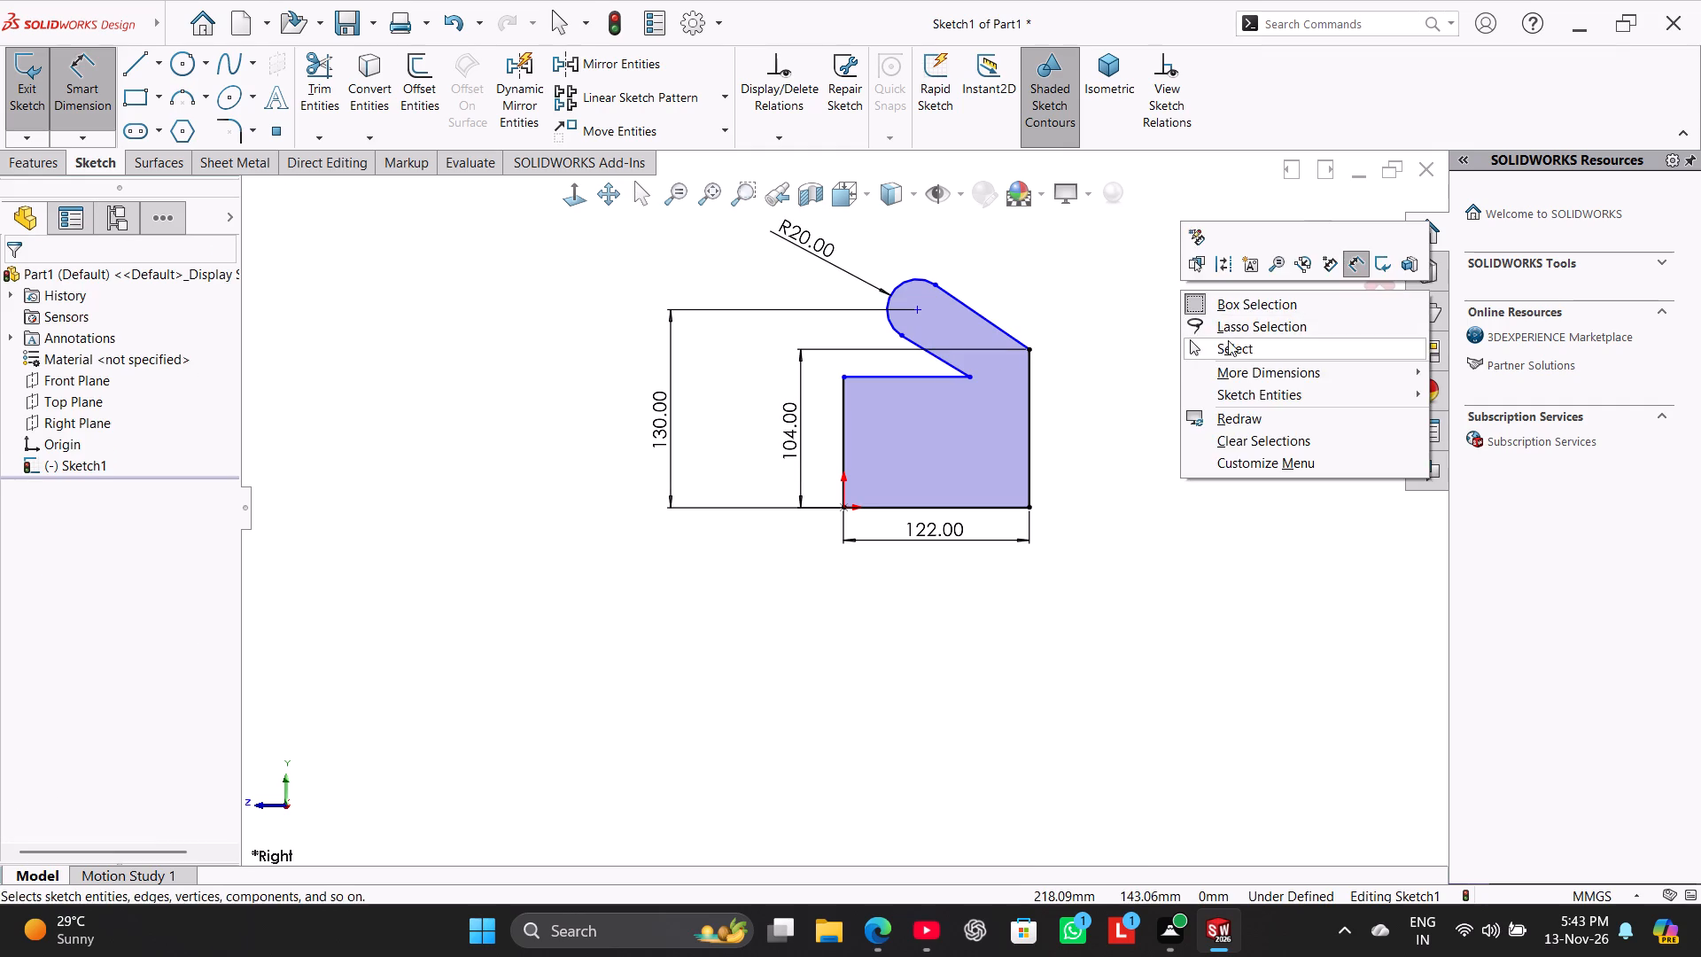
pyautogui.click(1231, 341)
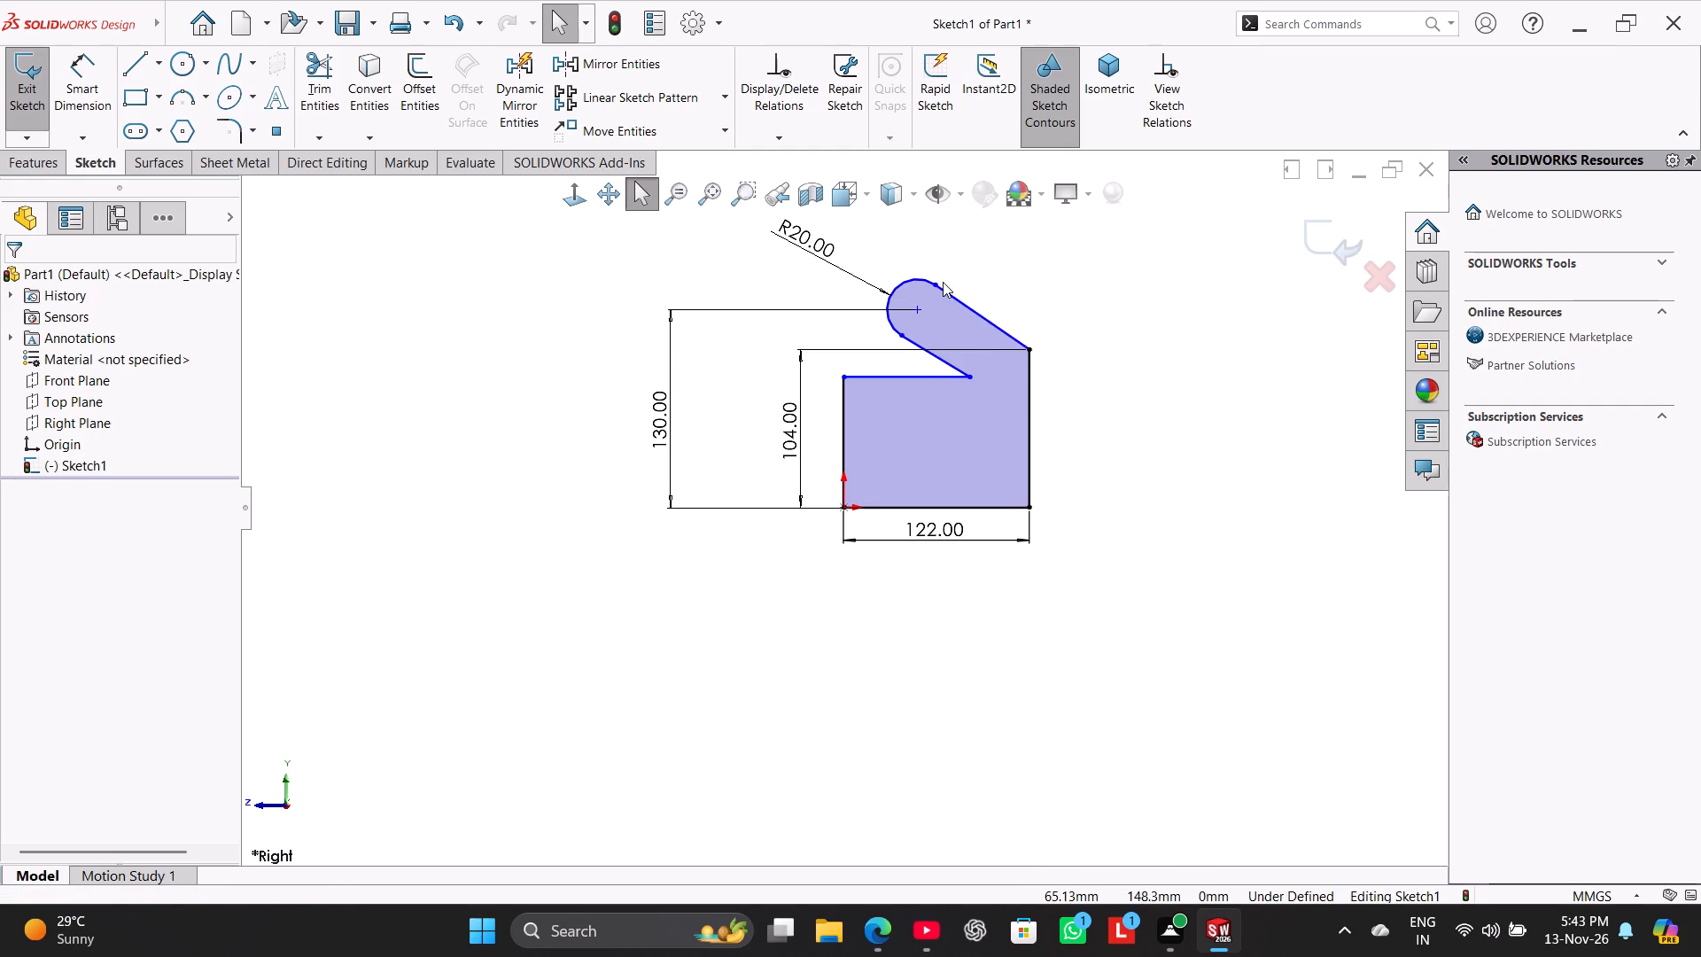
# Move the profile corner directly above the origin slightly downward, lowering the horizontal line beneath the arm.
pyautogui.scroll(-2, 943, 282)
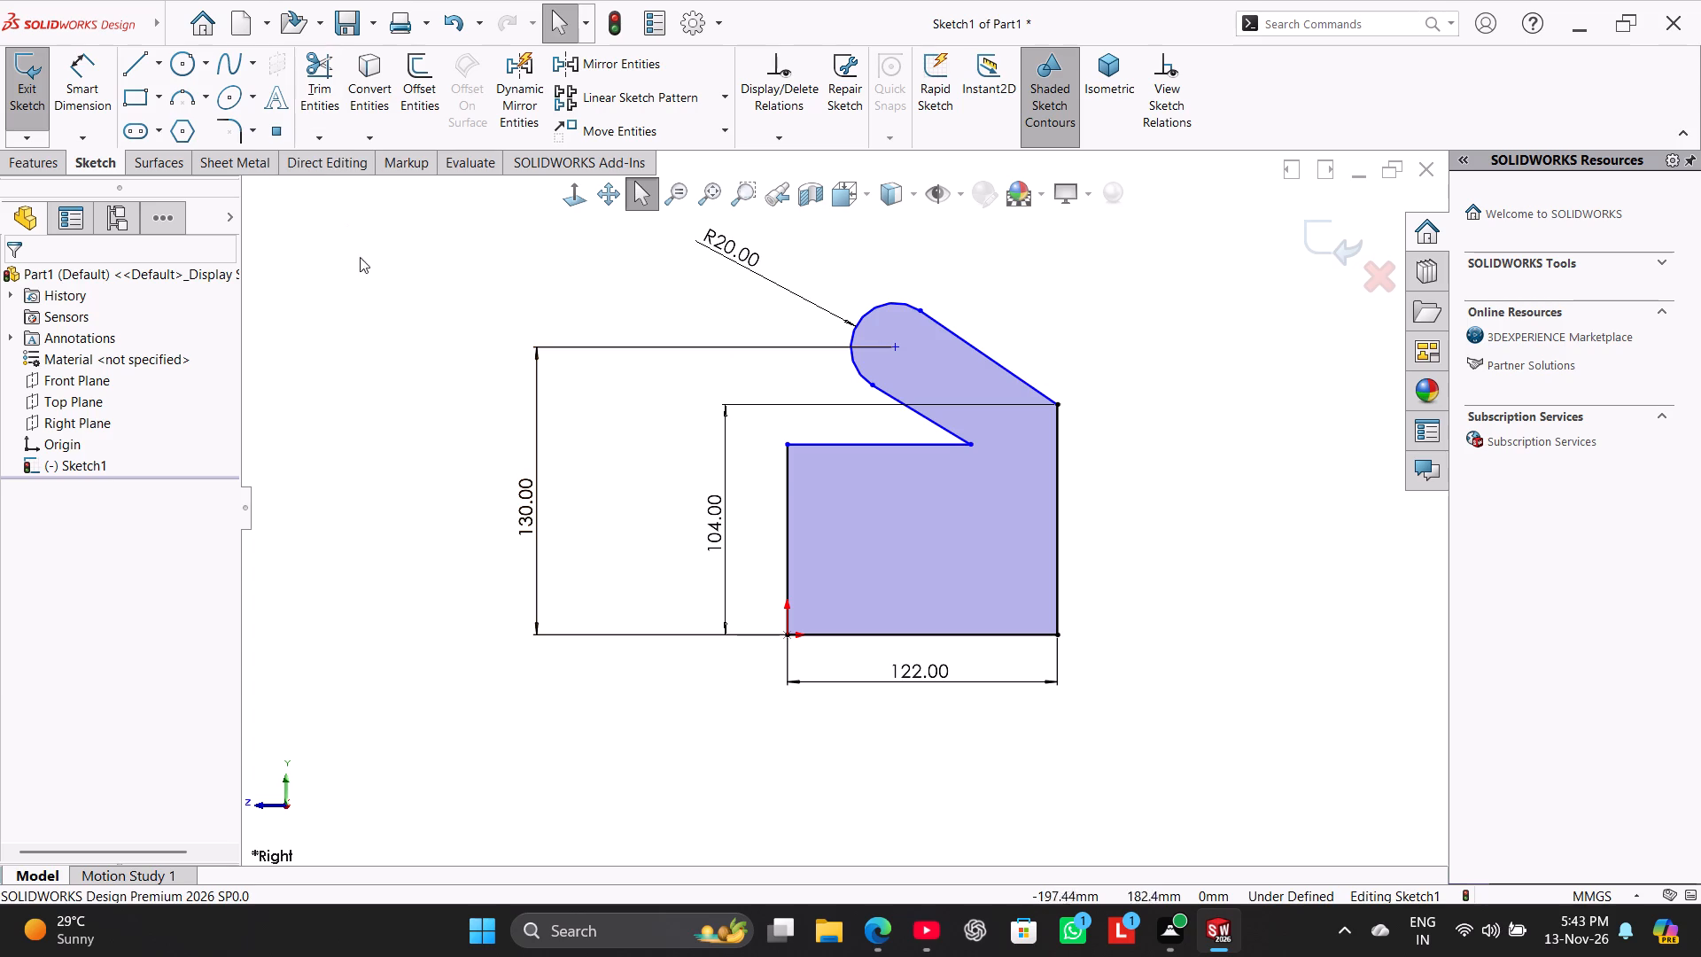
pyautogui.moveTo(790, 447); pyautogui.dragTo(743, 494)
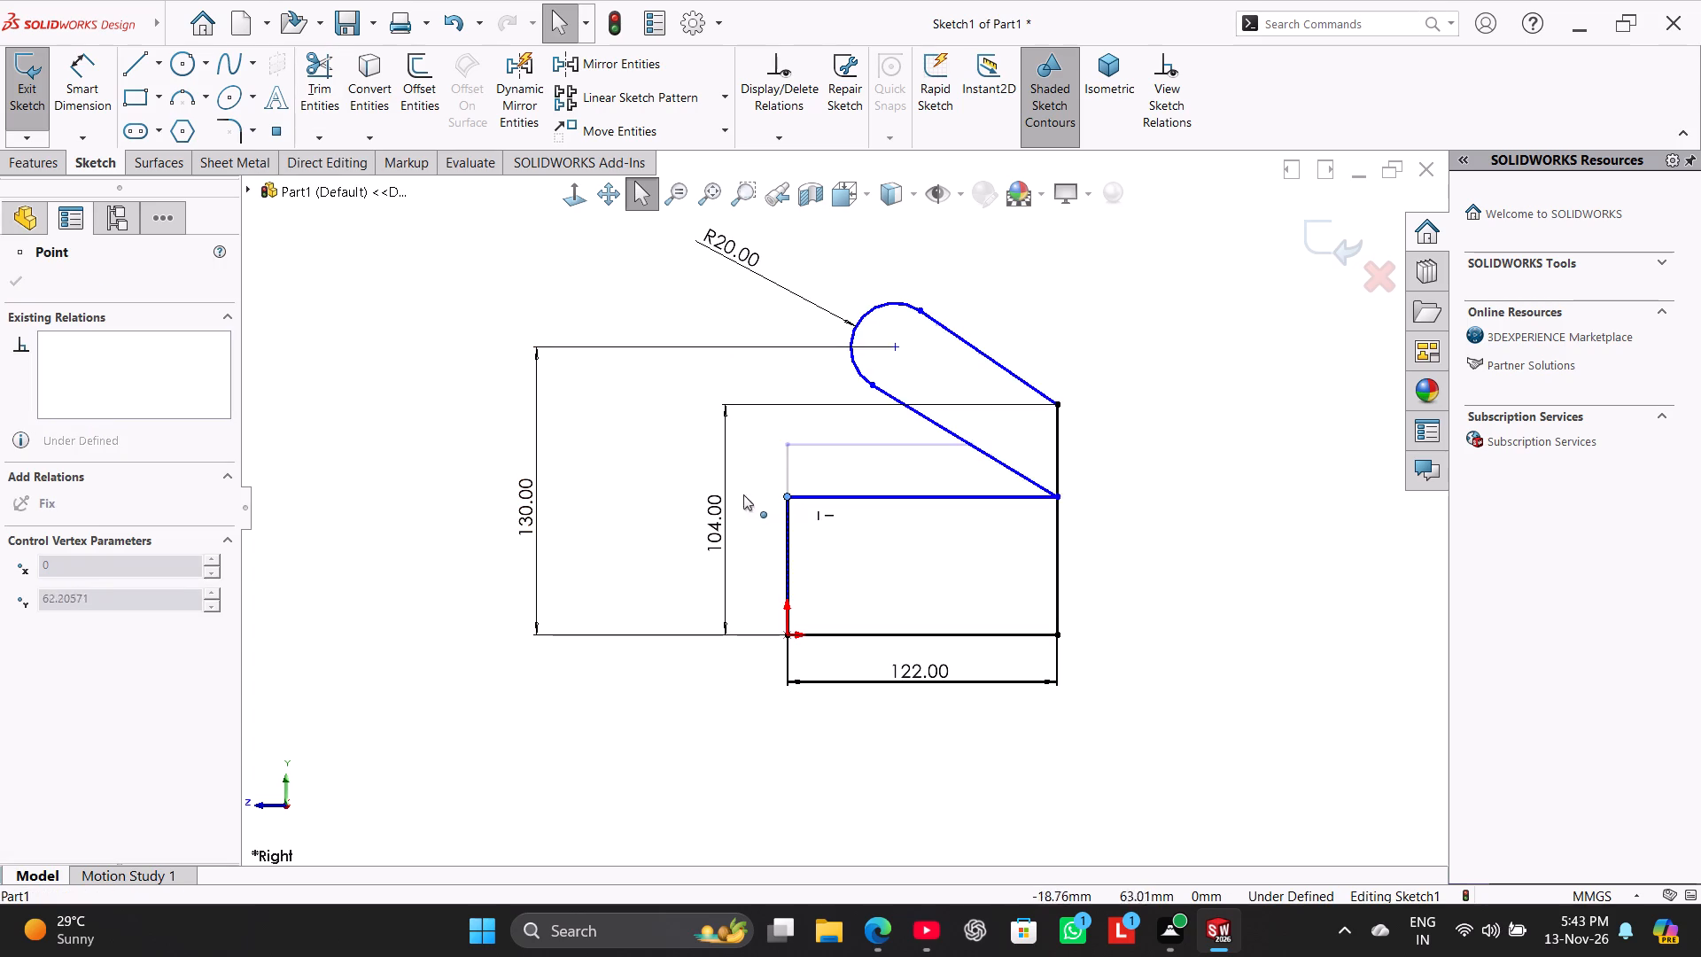
pyautogui.moveTo(743, 494); pyautogui.dragTo(686, 458)
pyautogui.click(676, 488)
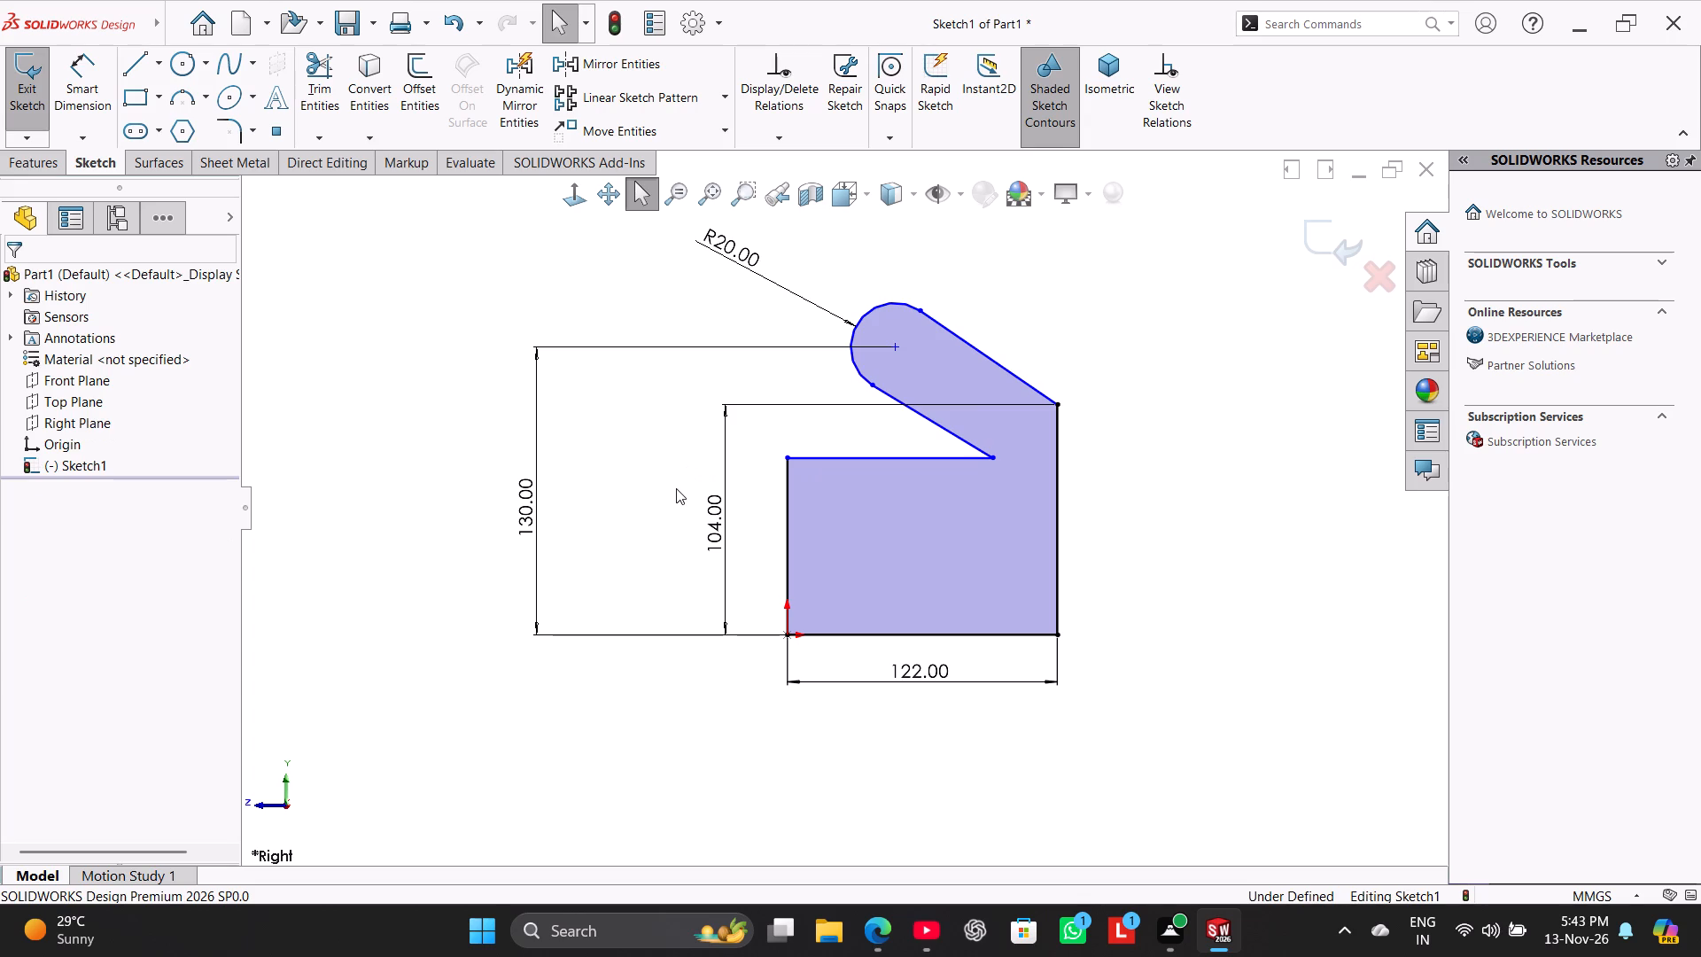
# Sketch a circle of about 45 mm radius centred inside the base, overlapping the vertical line above the origin.
pyautogui.click(176, 58)
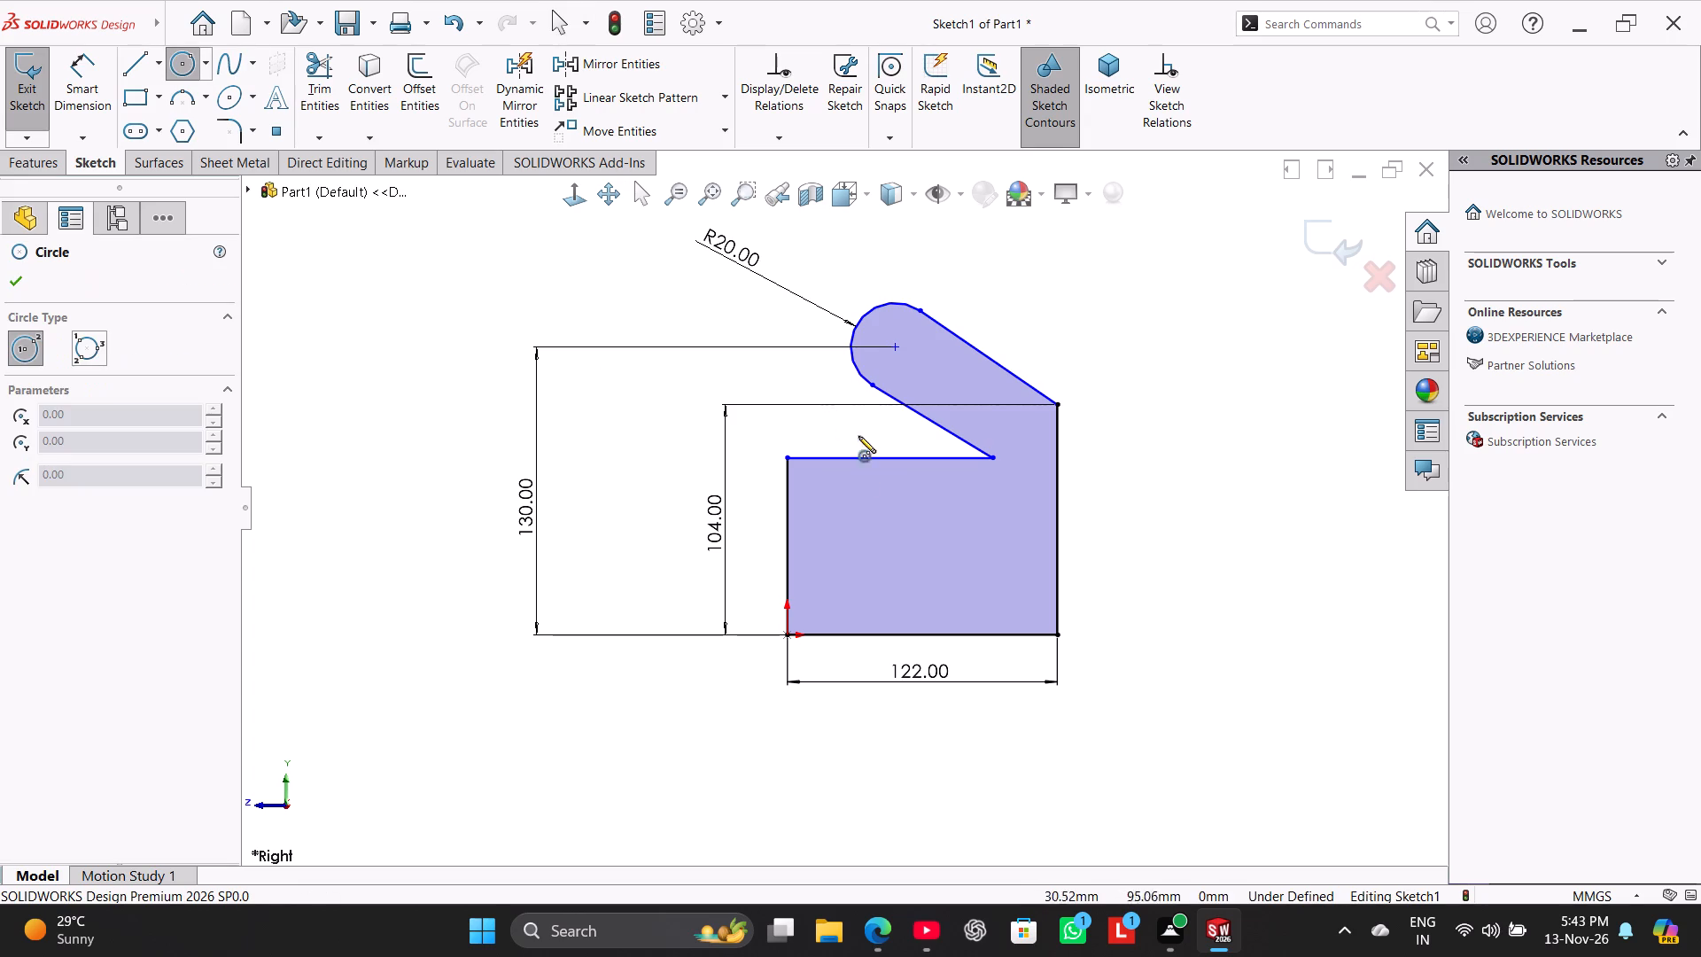
pyautogui.click(868, 503)
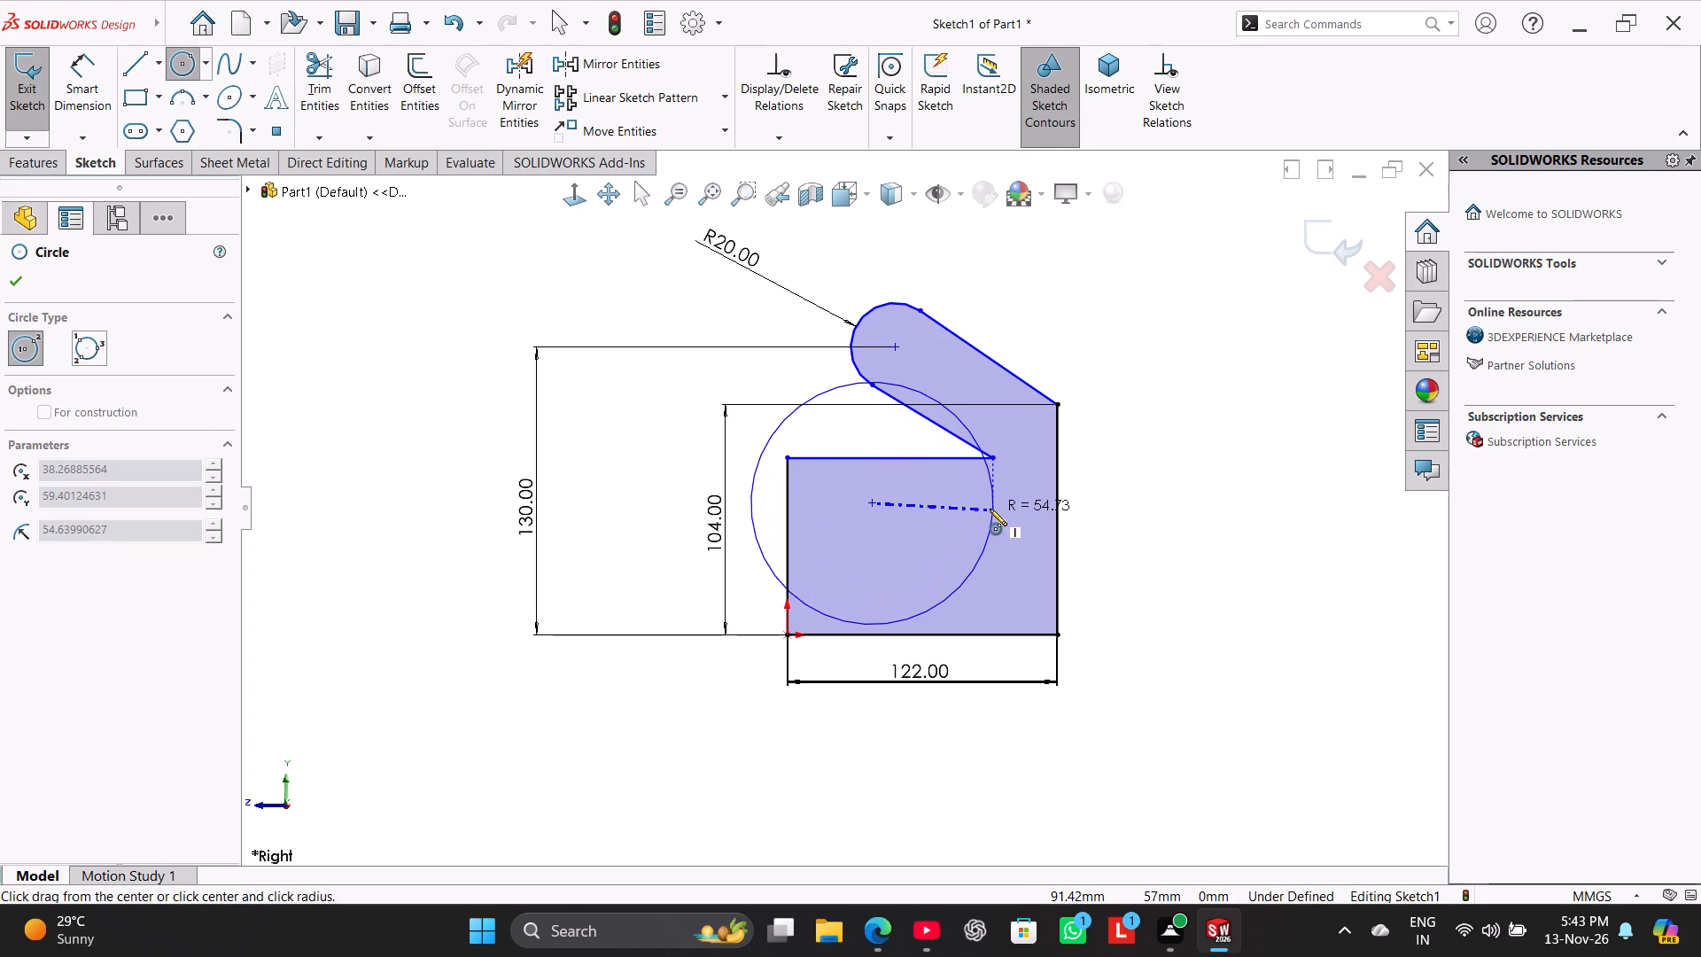
pyautogui.click(970, 521)
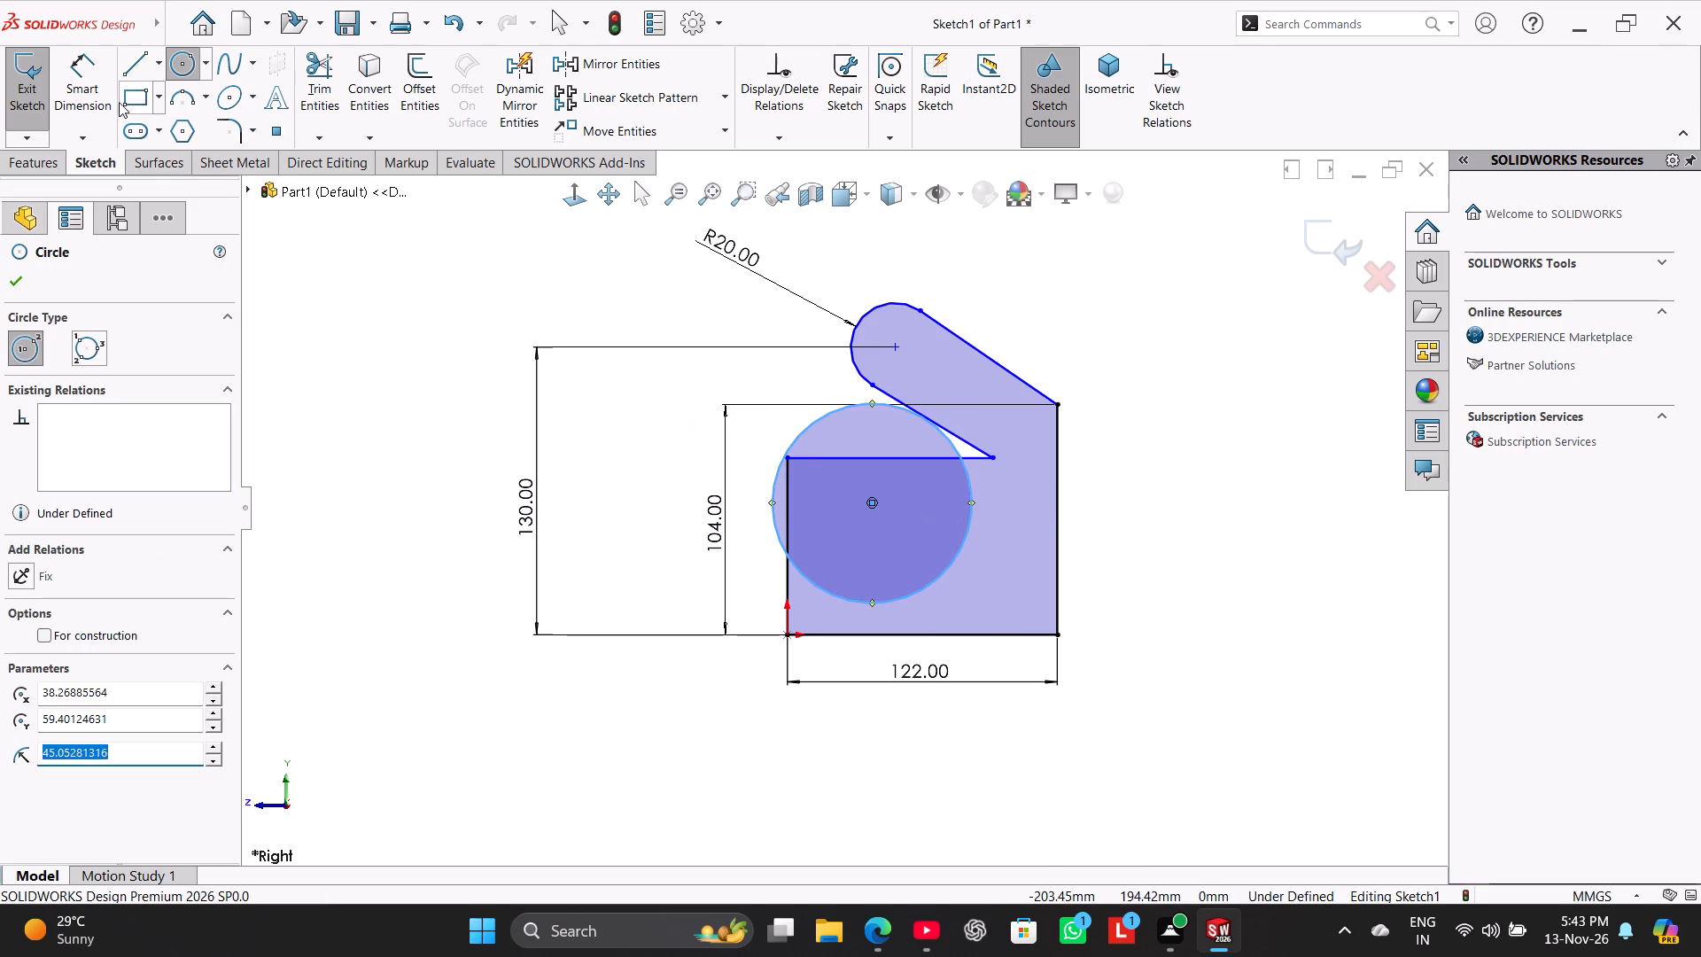
# Dimension the circle's diameter as 48*2, giving 96 mm.
pyautogui.click(84, 85)
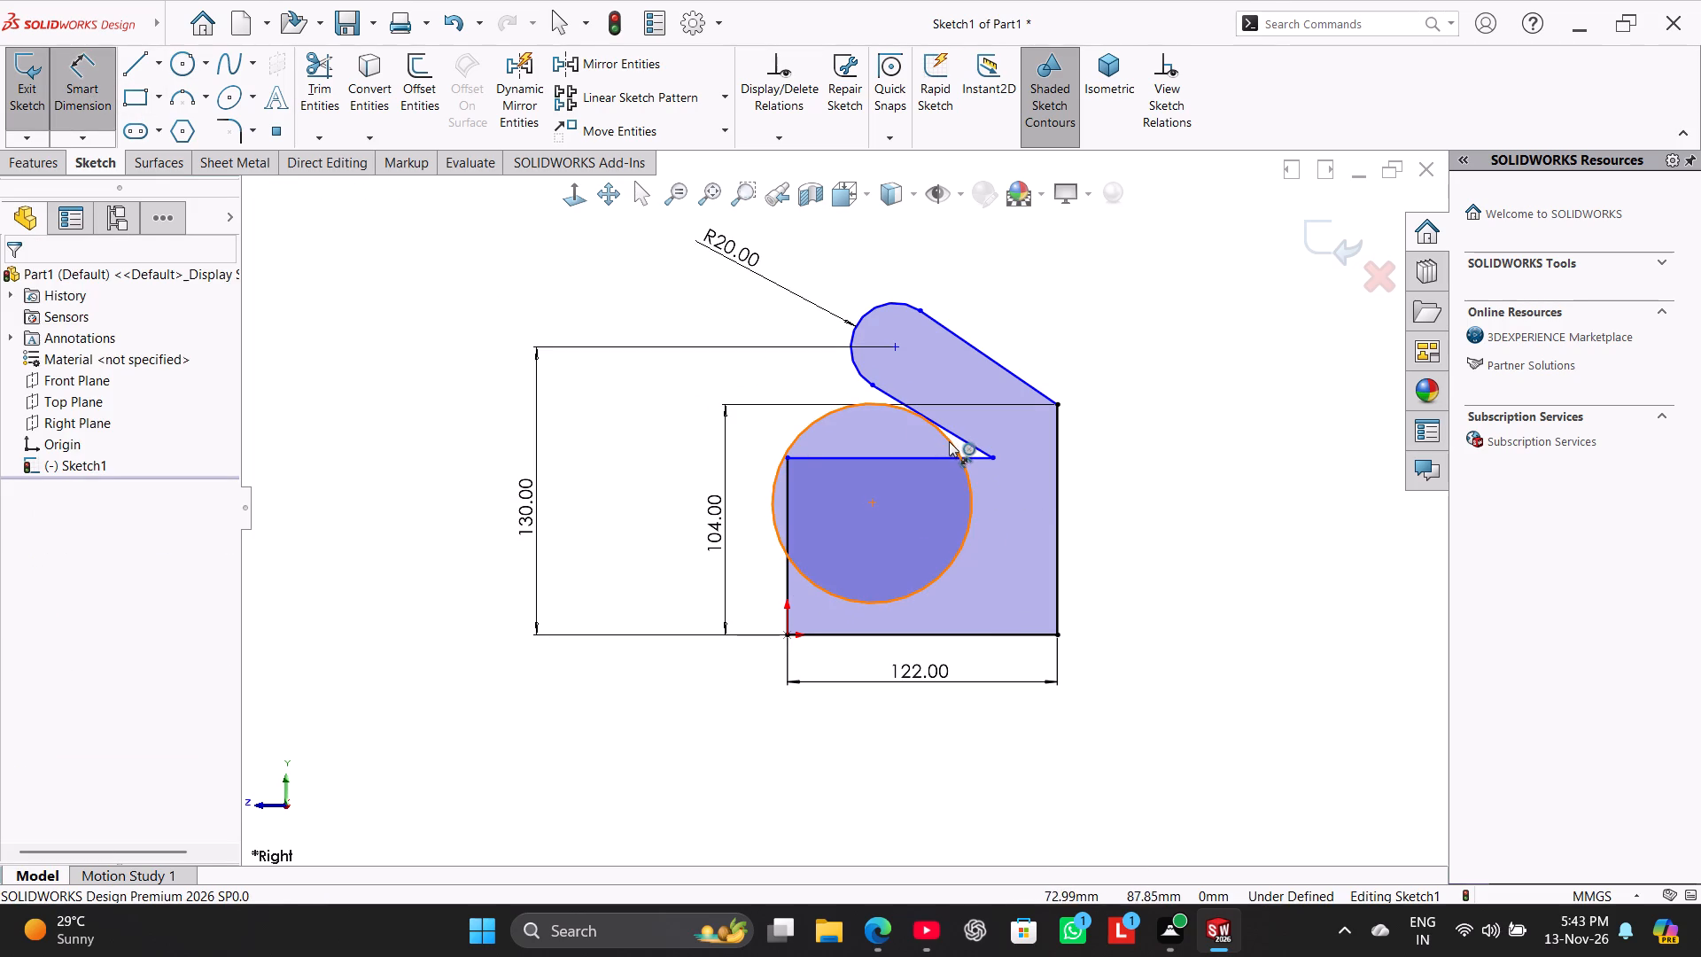
pyautogui.click(949, 441)
pyautogui.click(1117, 278)
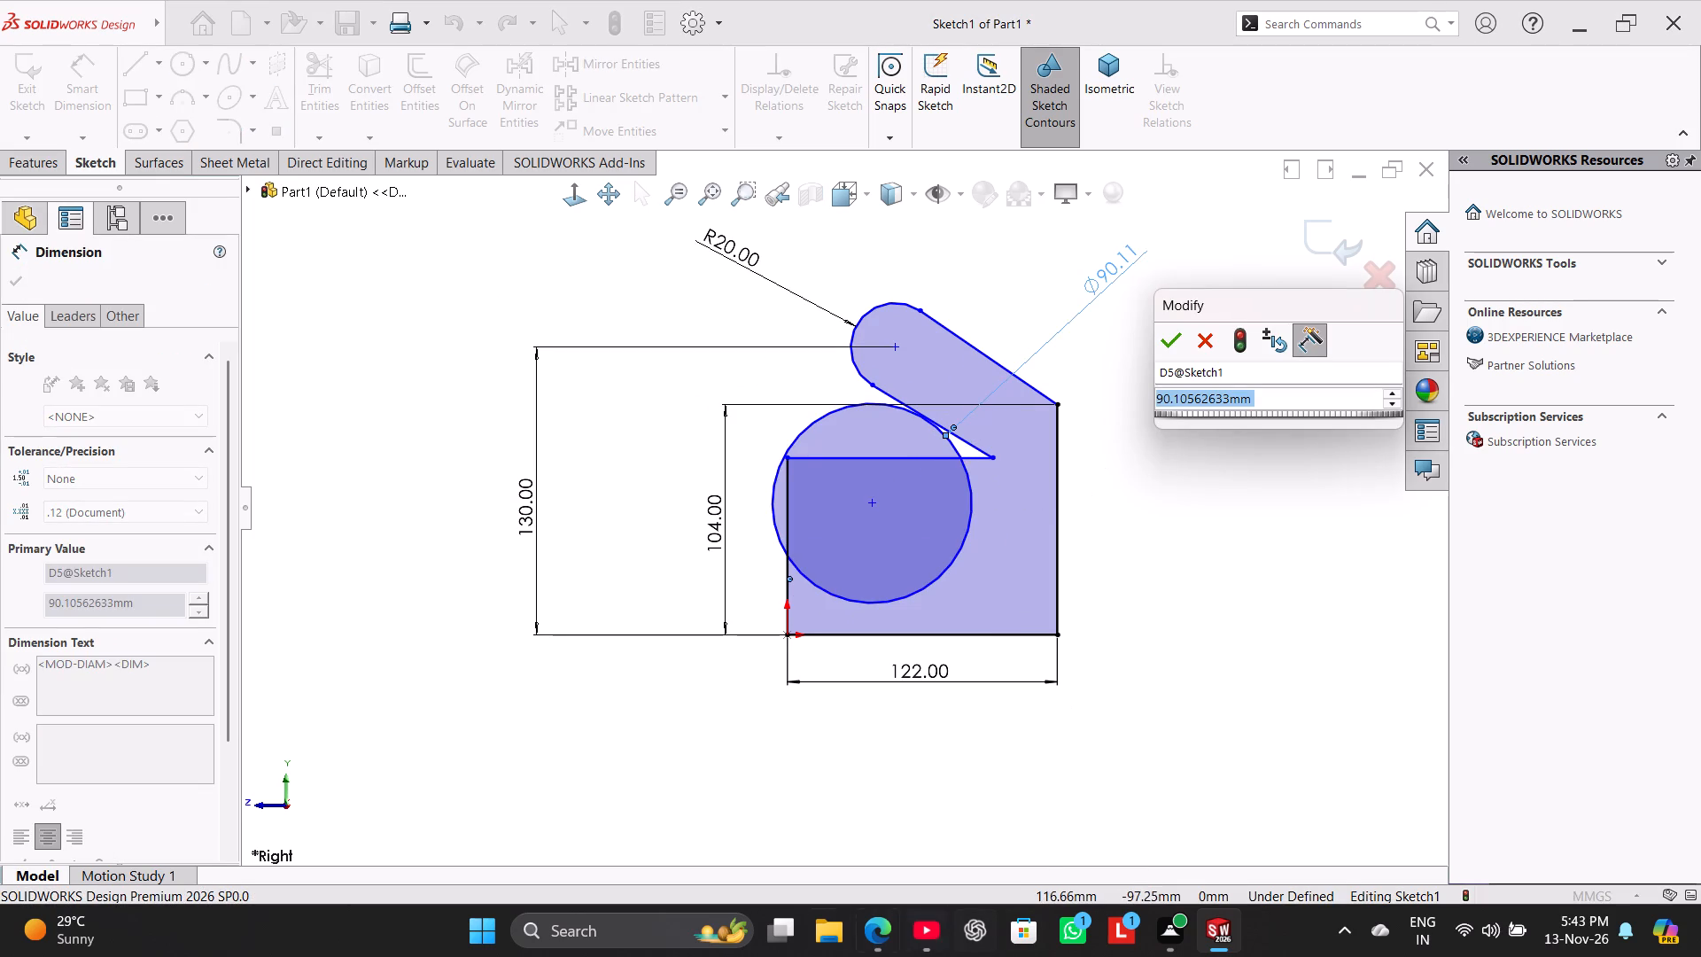
pyautogui.press('4')
pyautogui.press('8')
pyautogui.press('*')
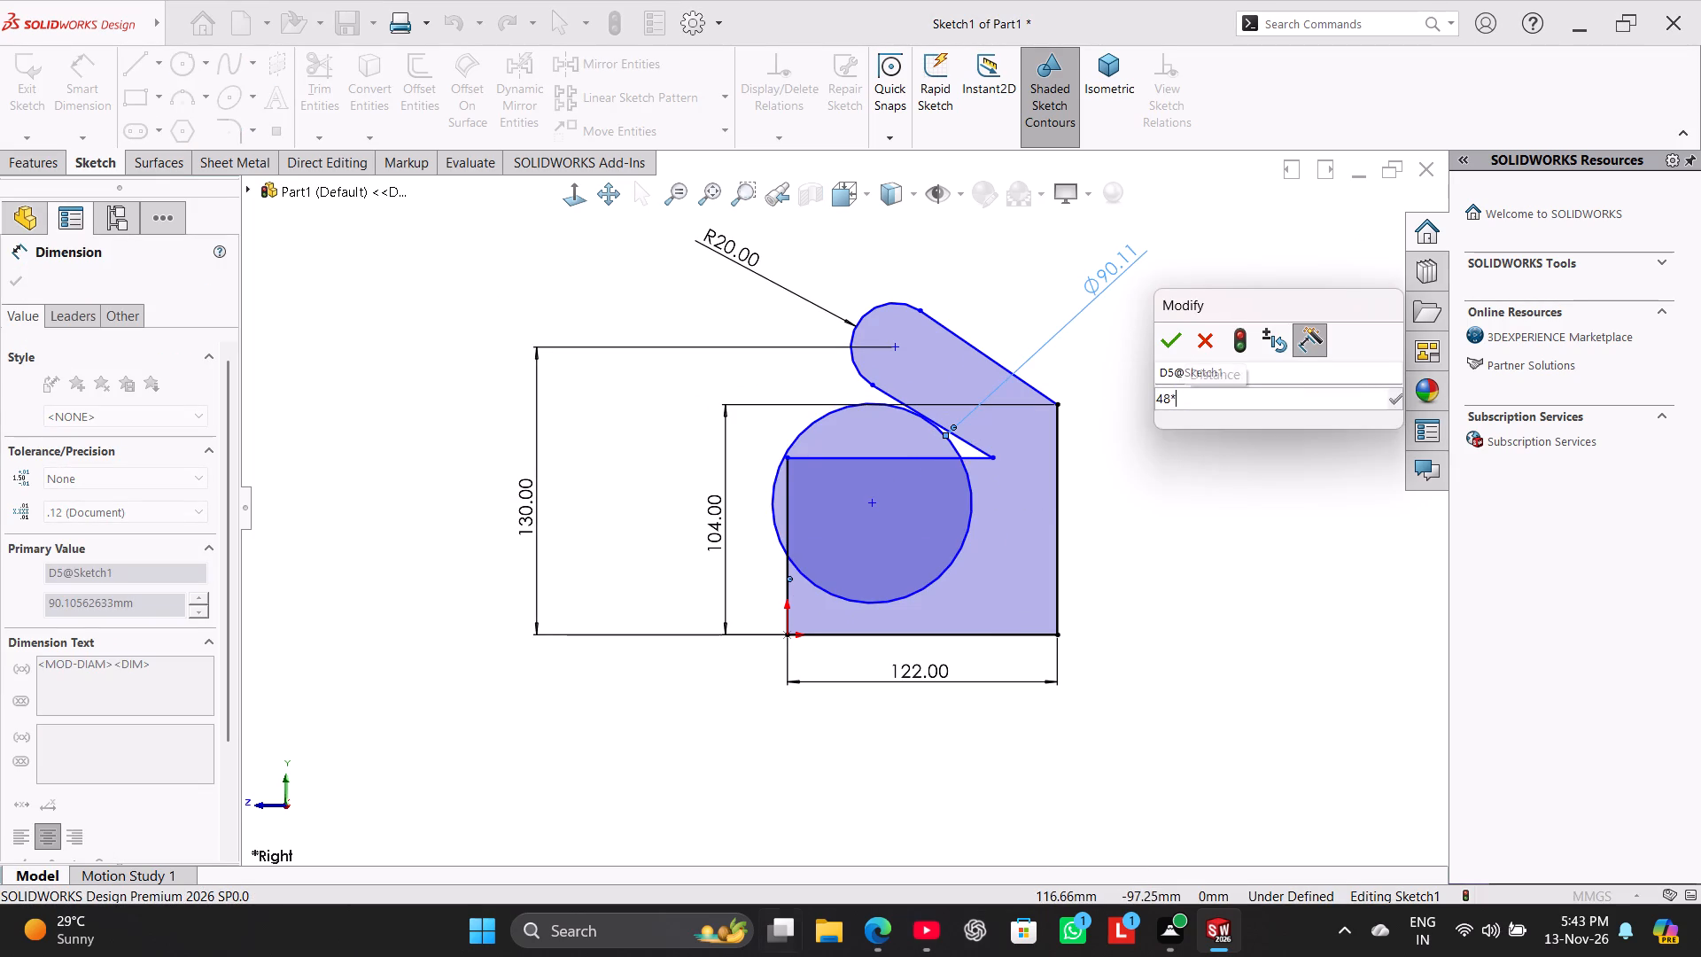
pyautogui.press('2')
pyautogui.press('Return')
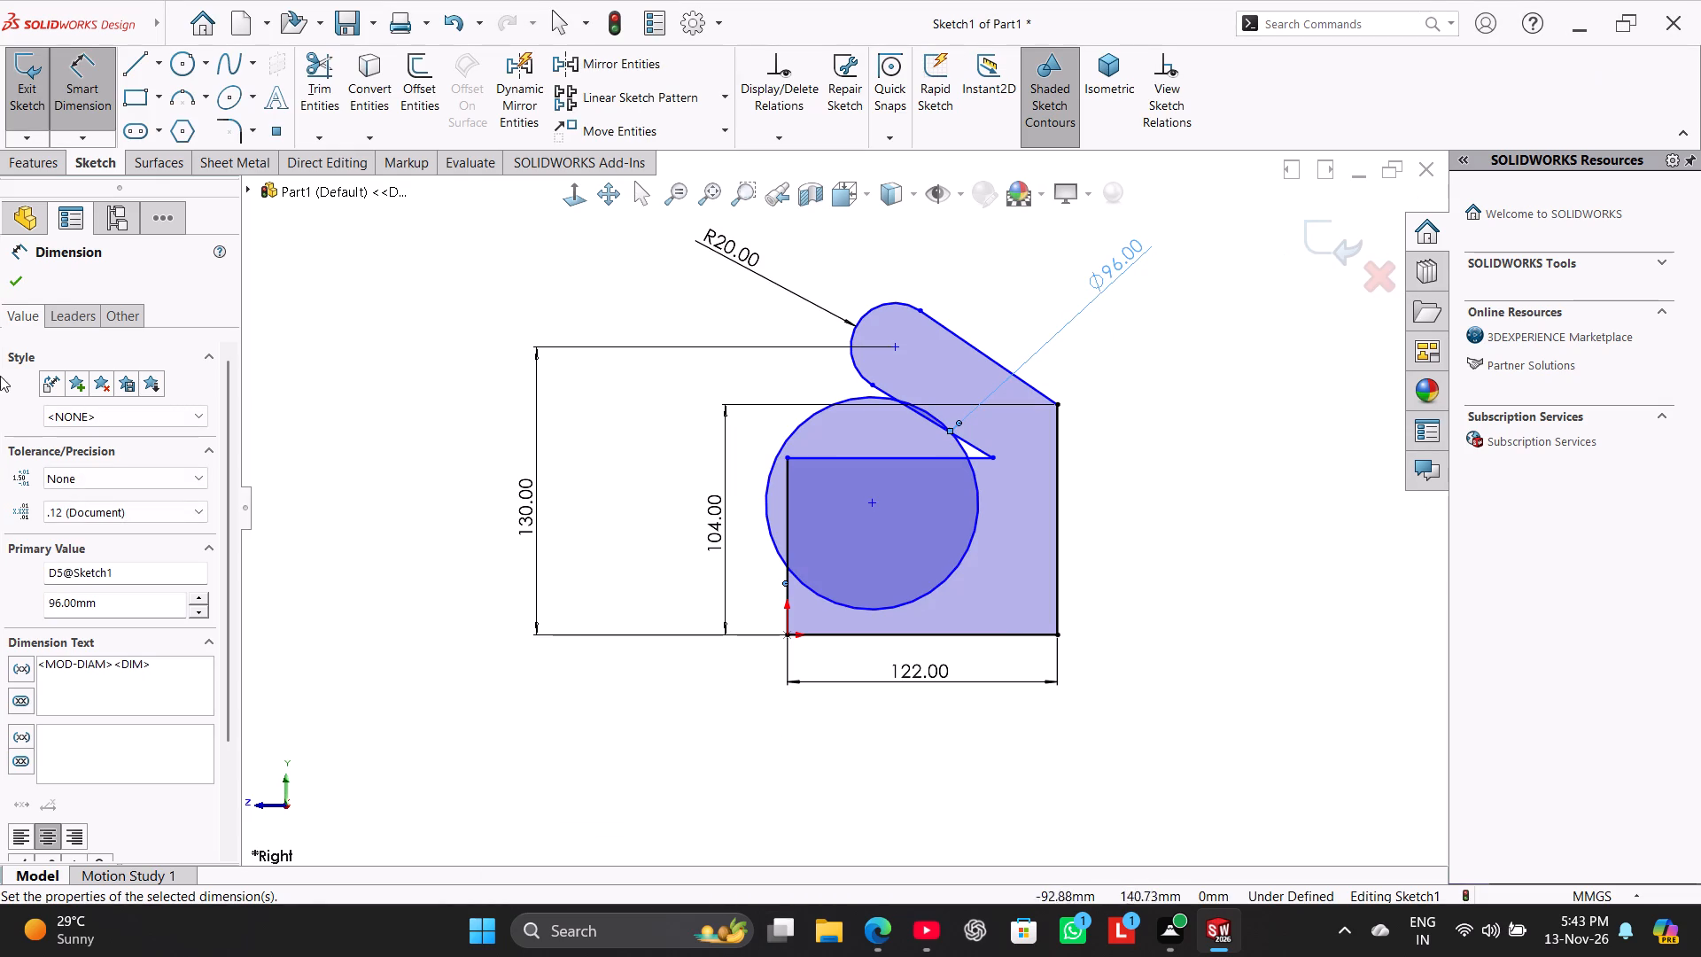
# Dimension the horizontal distance from the origin to the circle's centre to 32 mm.
pyautogui.click(869, 500)
pyautogui.click(788, 637)
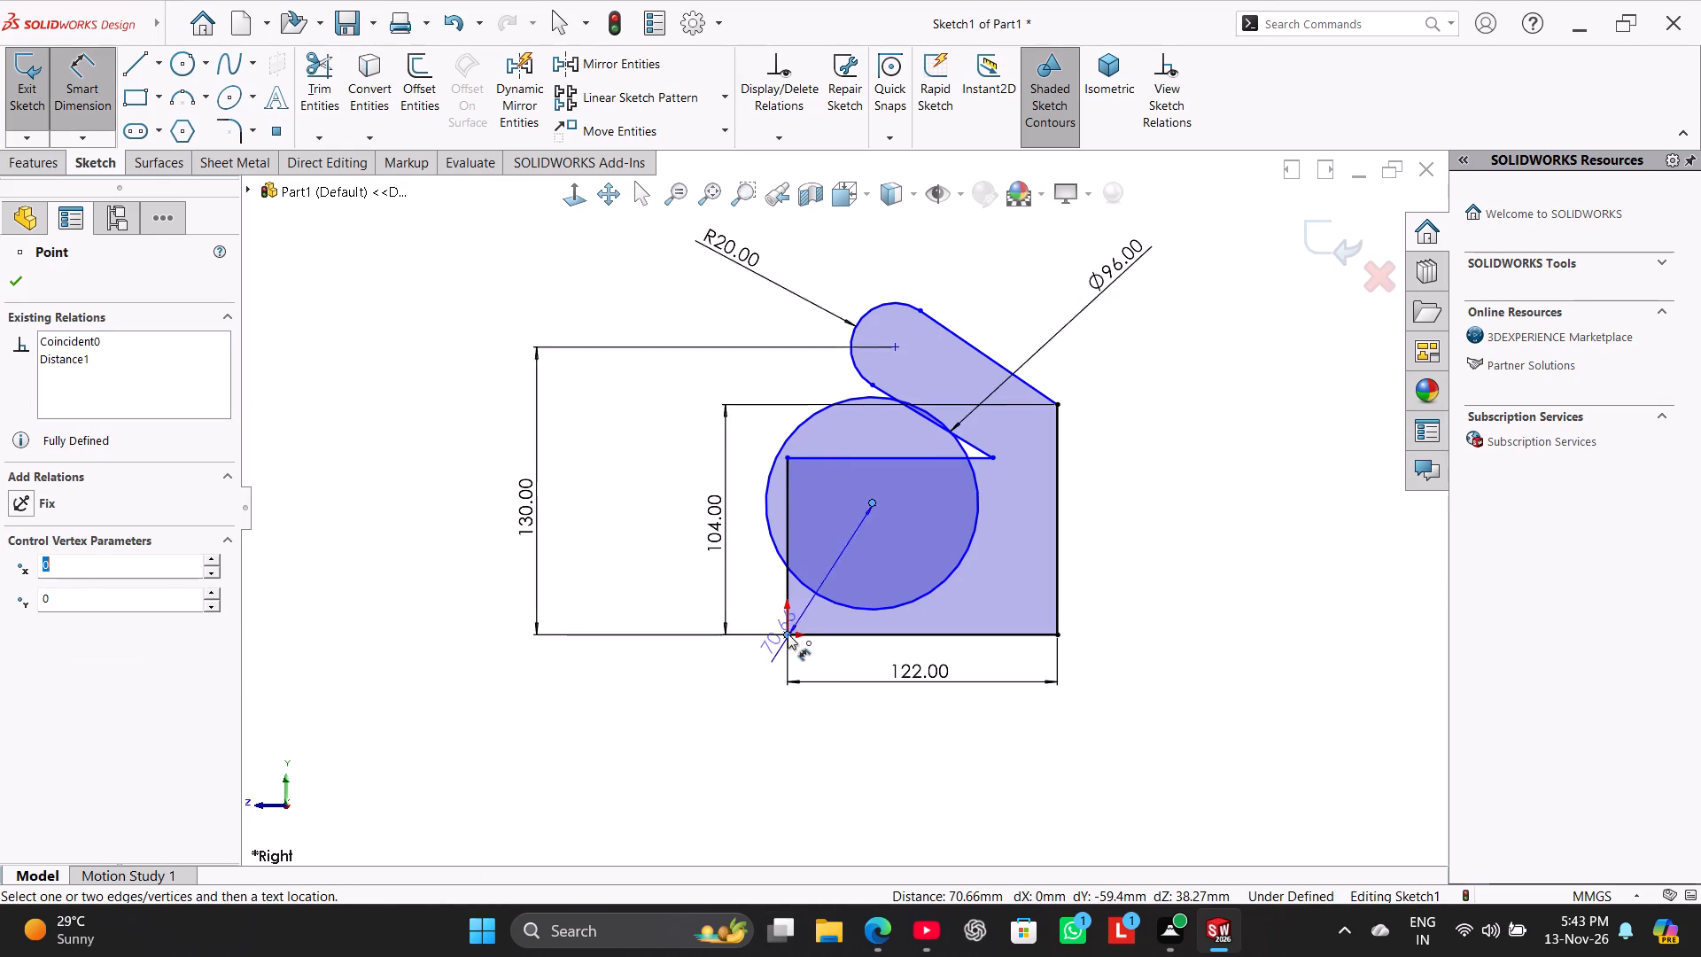
pyautogui.click(792, 388)
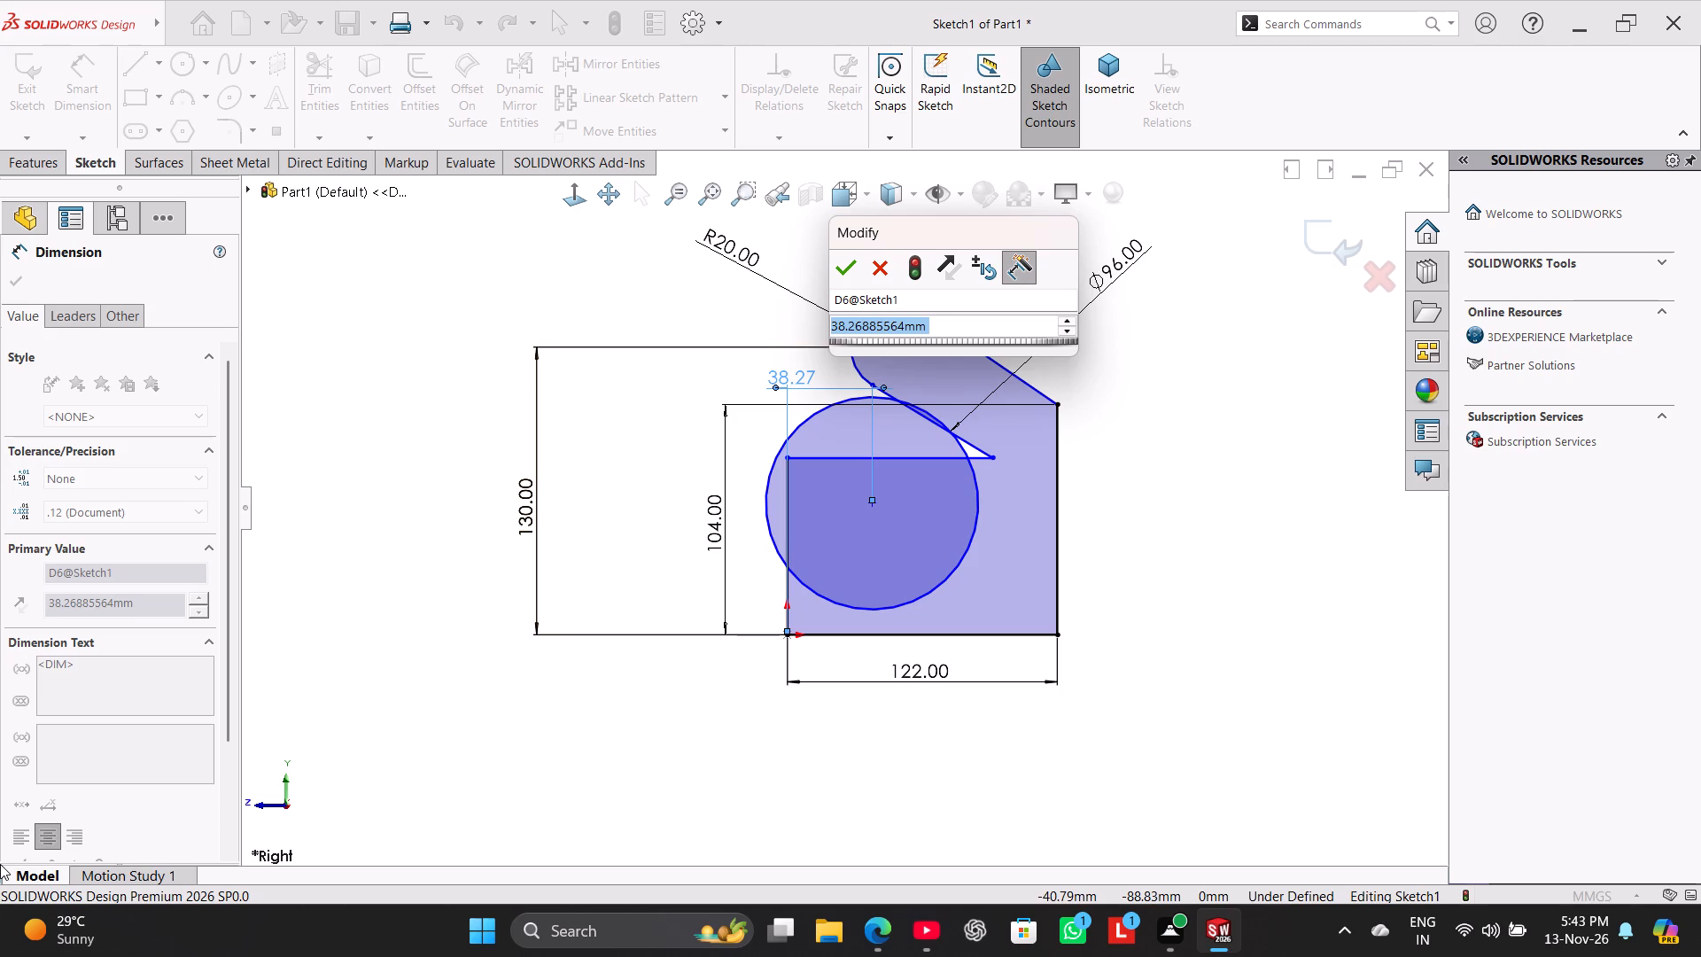
pyautogui.write('32')
pyautogui.press('Return')
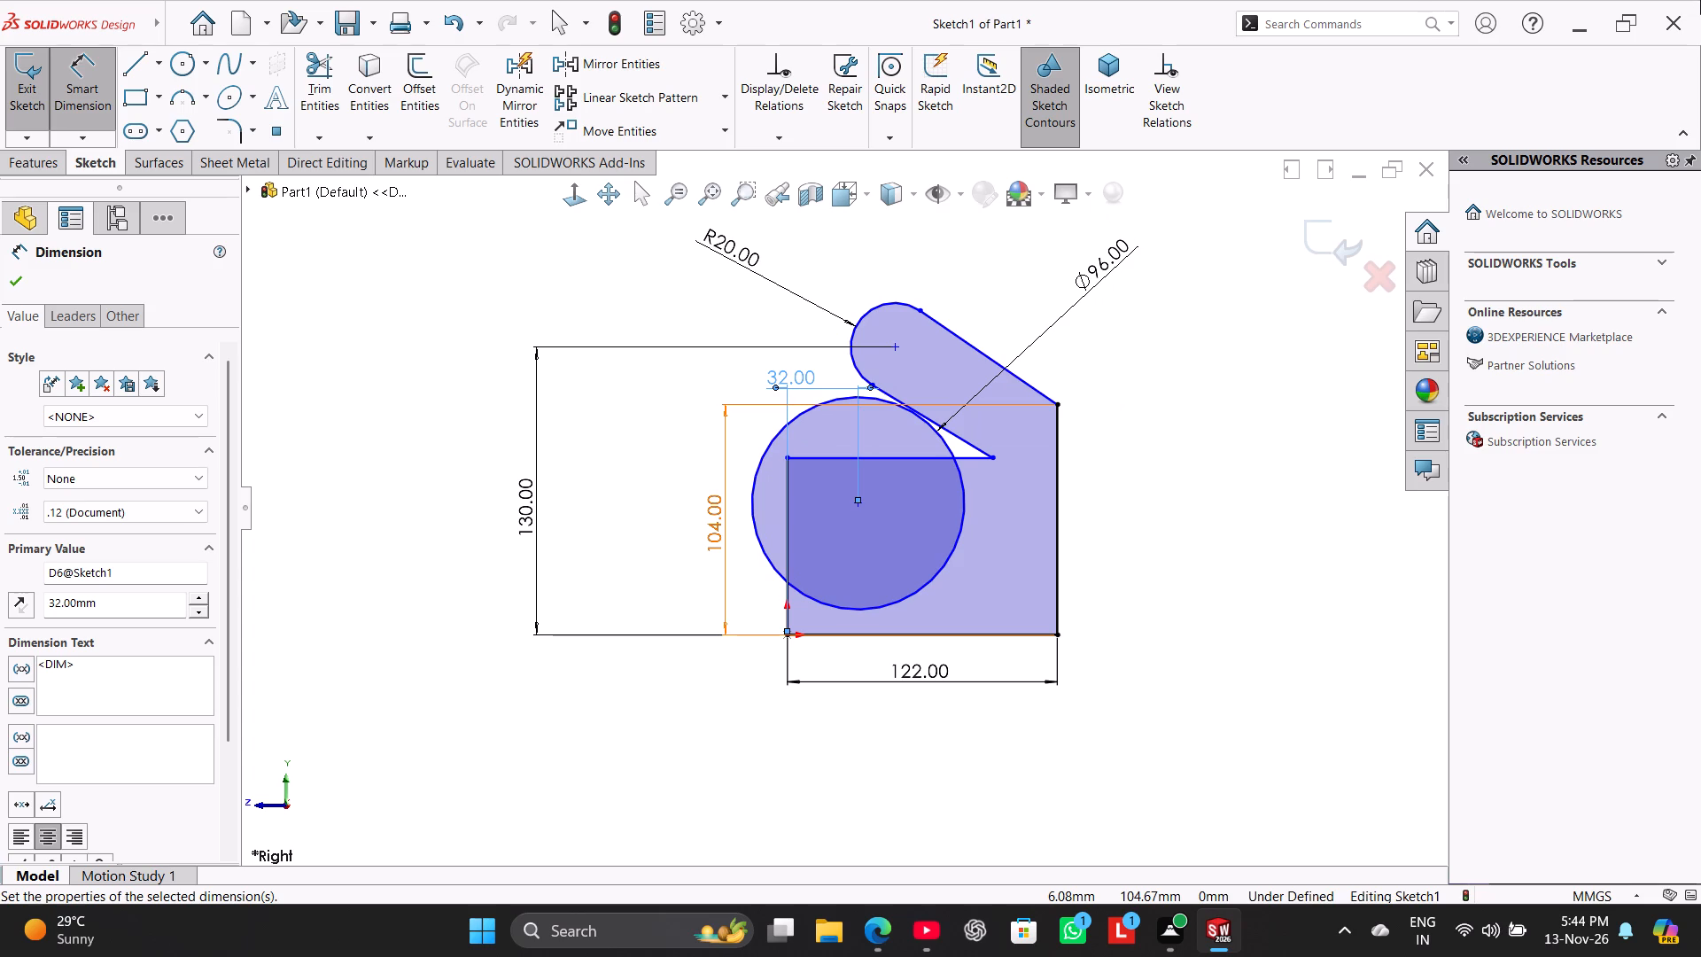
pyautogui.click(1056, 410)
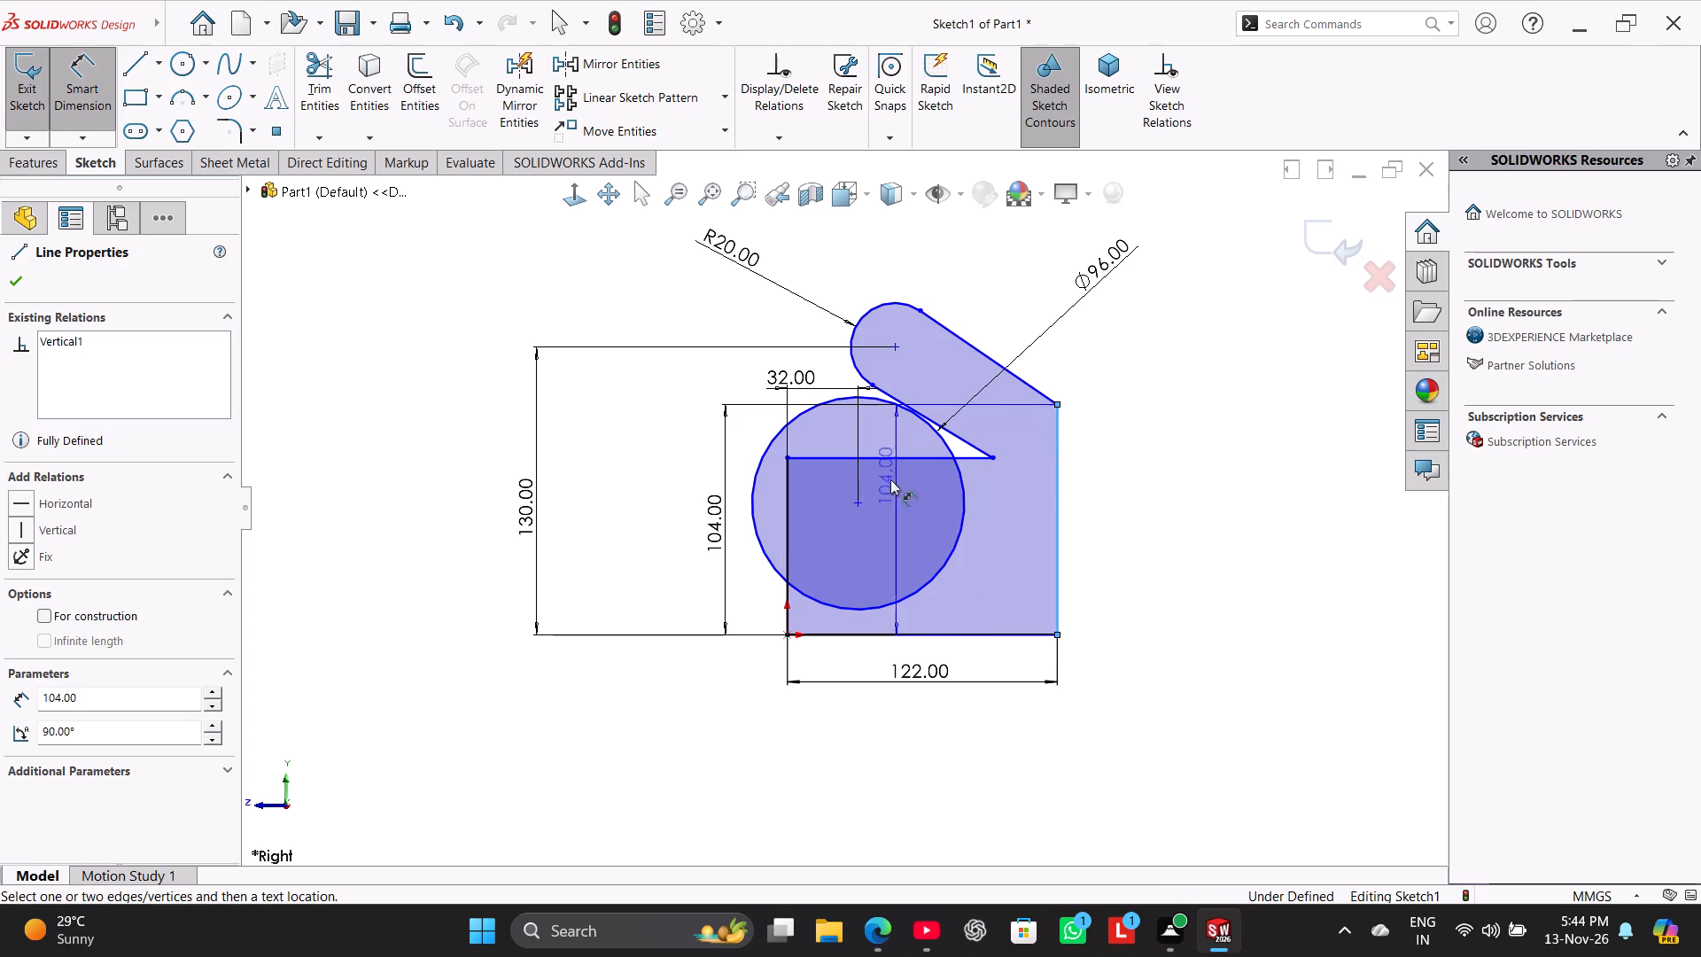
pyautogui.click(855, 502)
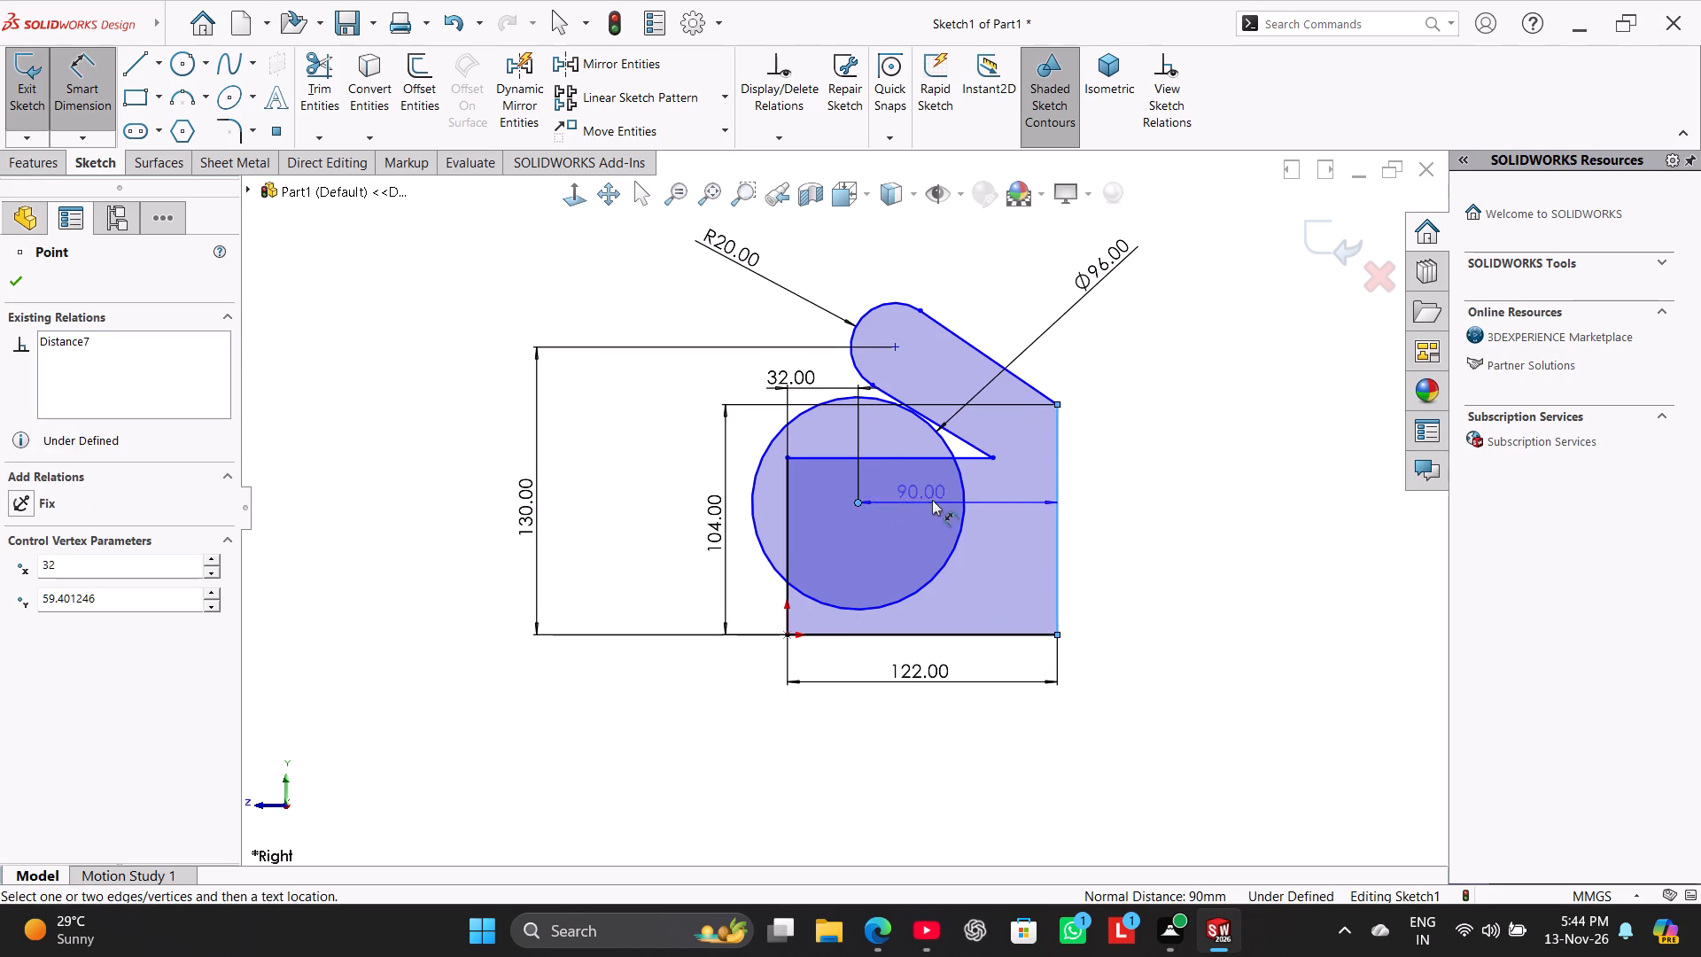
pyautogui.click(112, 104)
# Dimension the vertical distance between the circle's centre and the upper end of the 104 mm line to 40 mm.
pyautogui.click(82, 77)
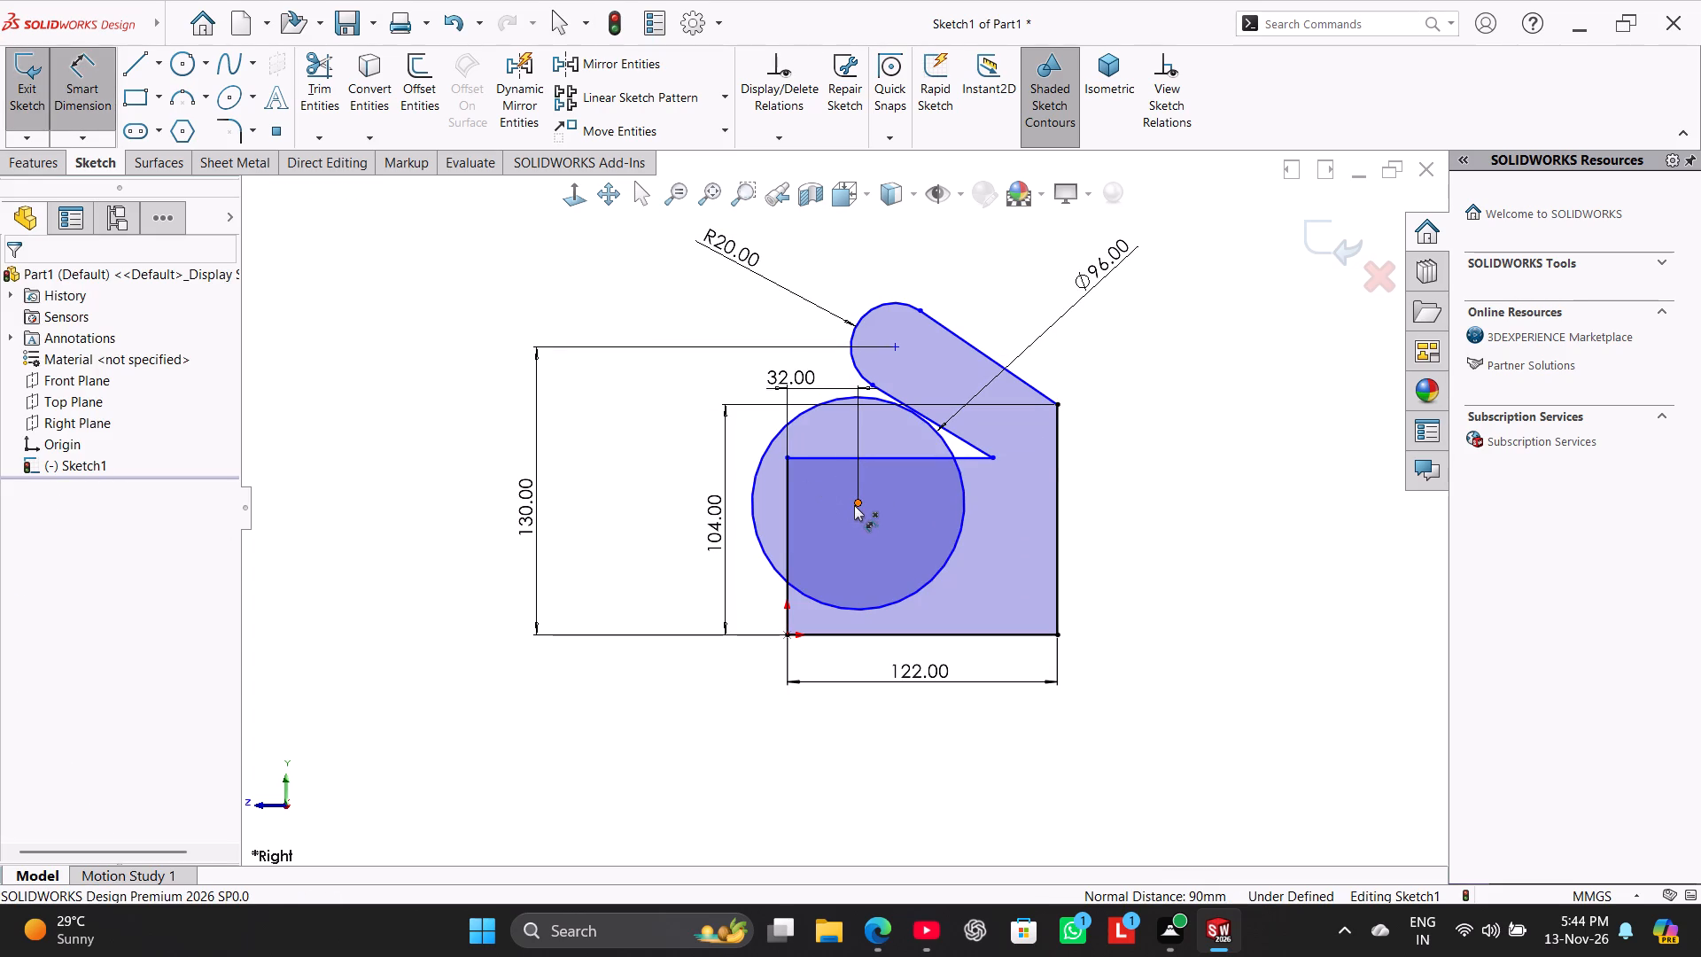
pyautogui.click(854, 505)
pyautogui.click(1060, 401)
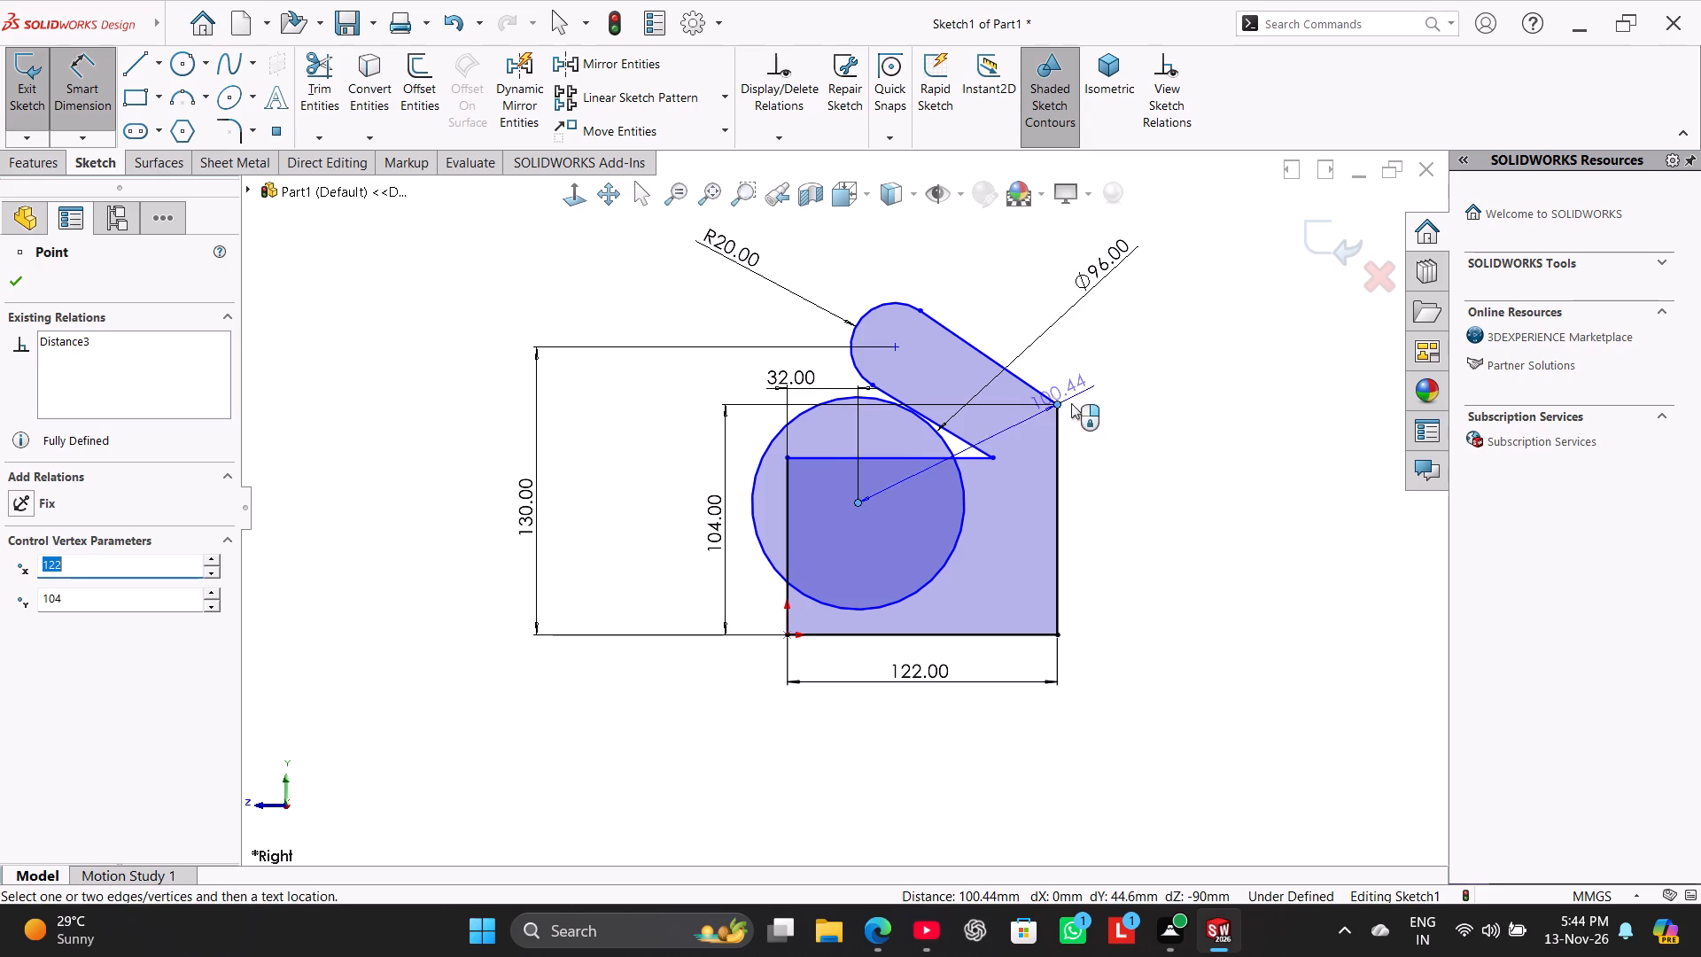
pyautogui.click(1139, 432)
pyautogui.press('4')
pyautogui.press('0')
pyautogui.press('Return')
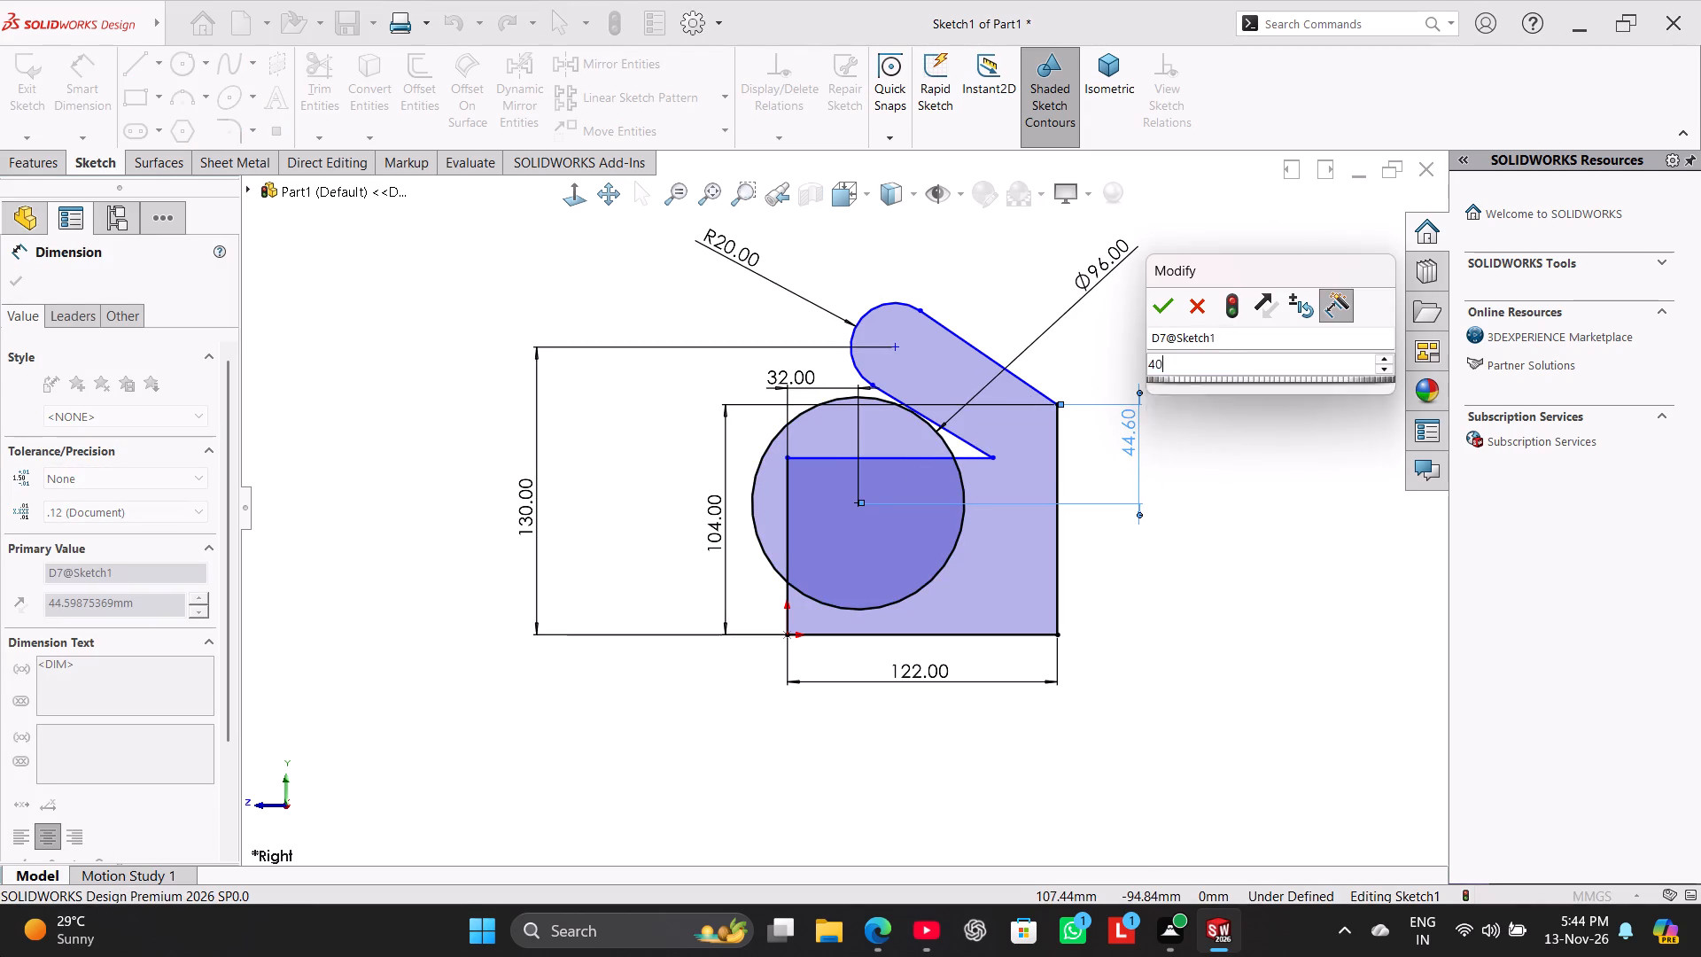
pyautogui.rightClick(1226, 402)
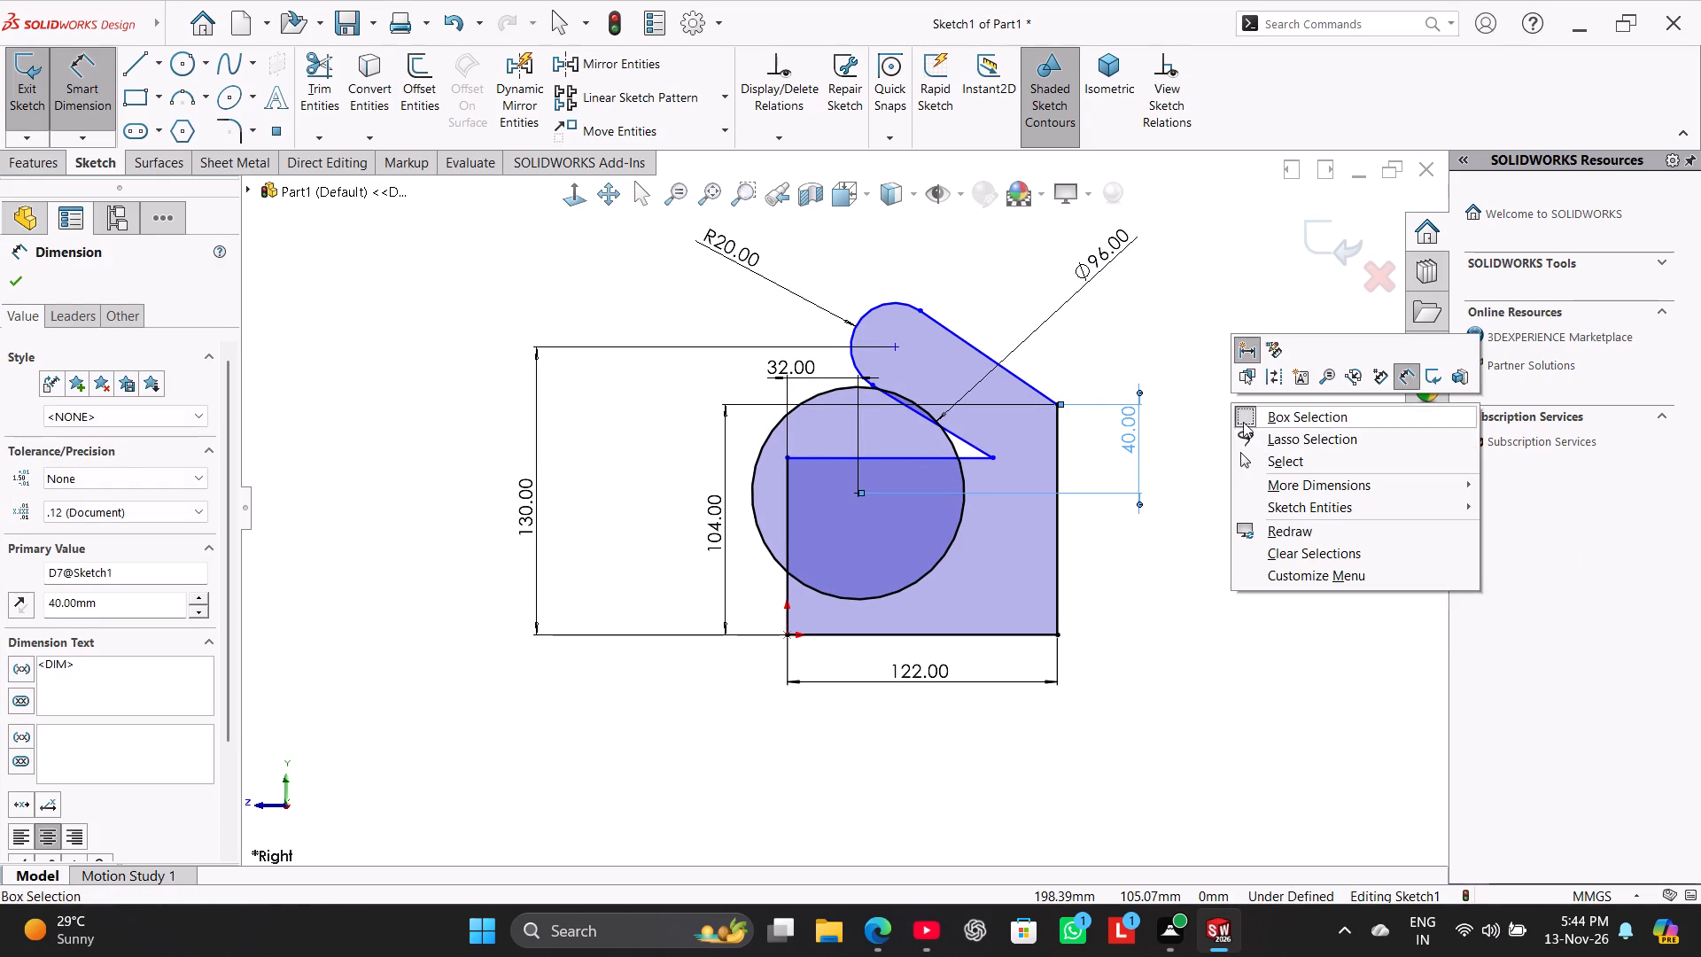
pyautogui.click(1271, 459)
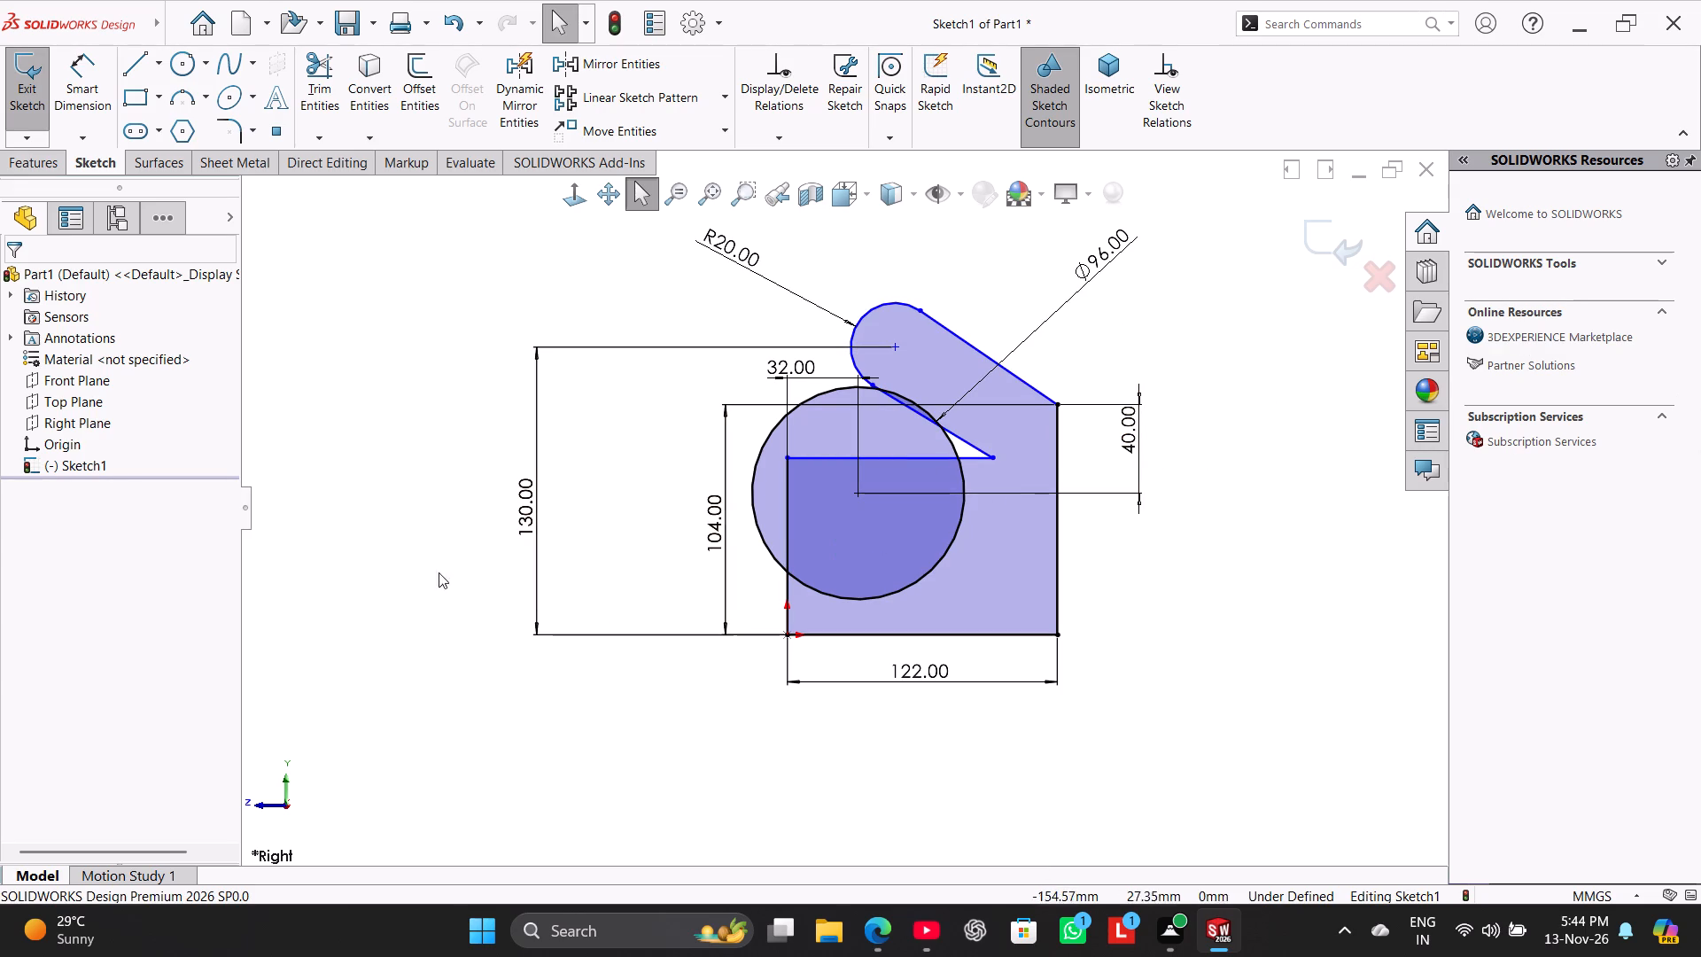
# Sketch a horizontal line about 79 mm long from the vertical line above the origin, about 22 mm above the base line.
pyautogui.click(128, 58)
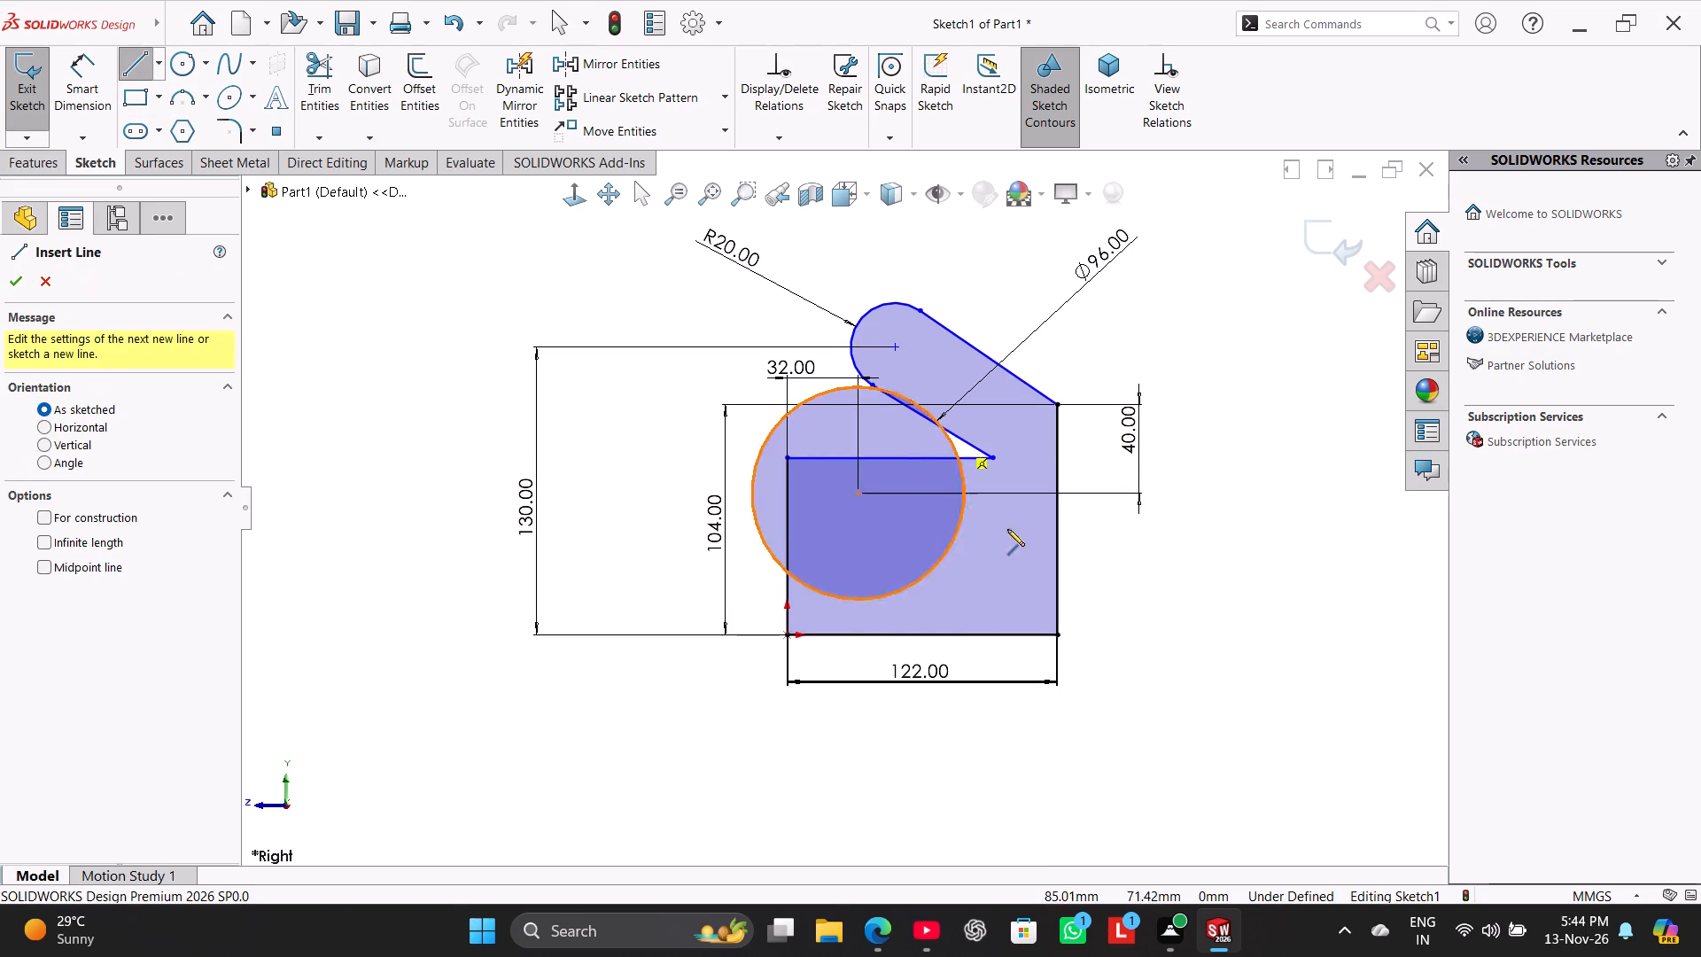
pyautogui.click(786, 586)
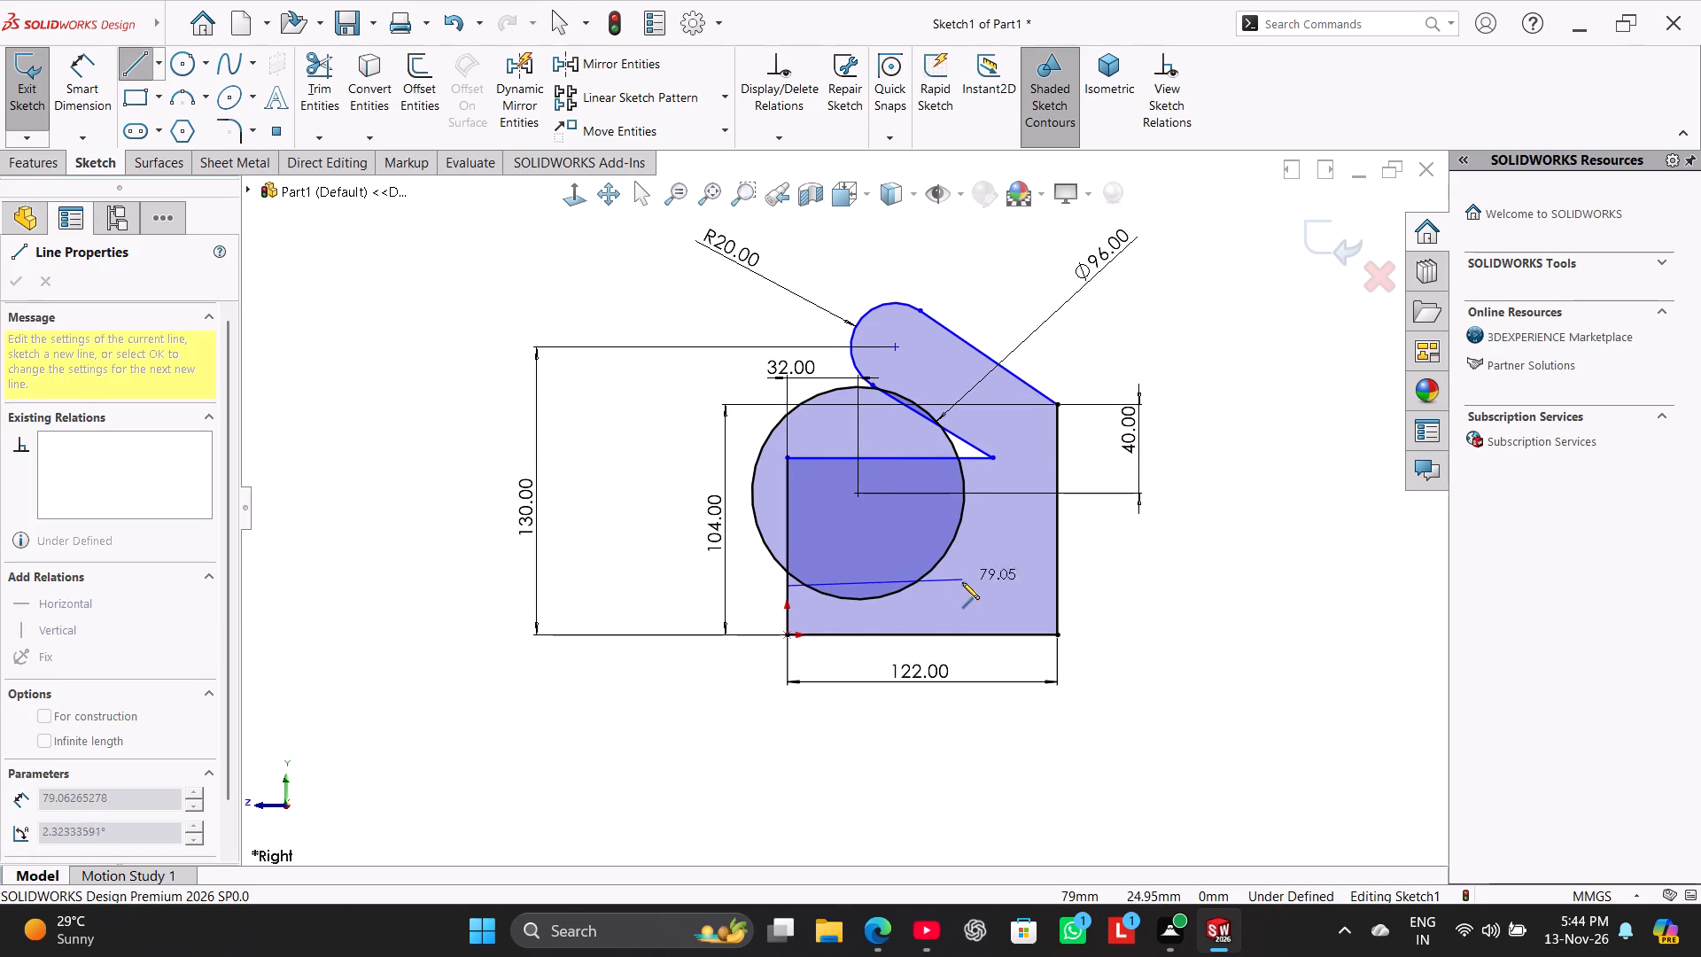
pyautogui.click(962, 586)
pyautogui.rightClick(1169, 545)
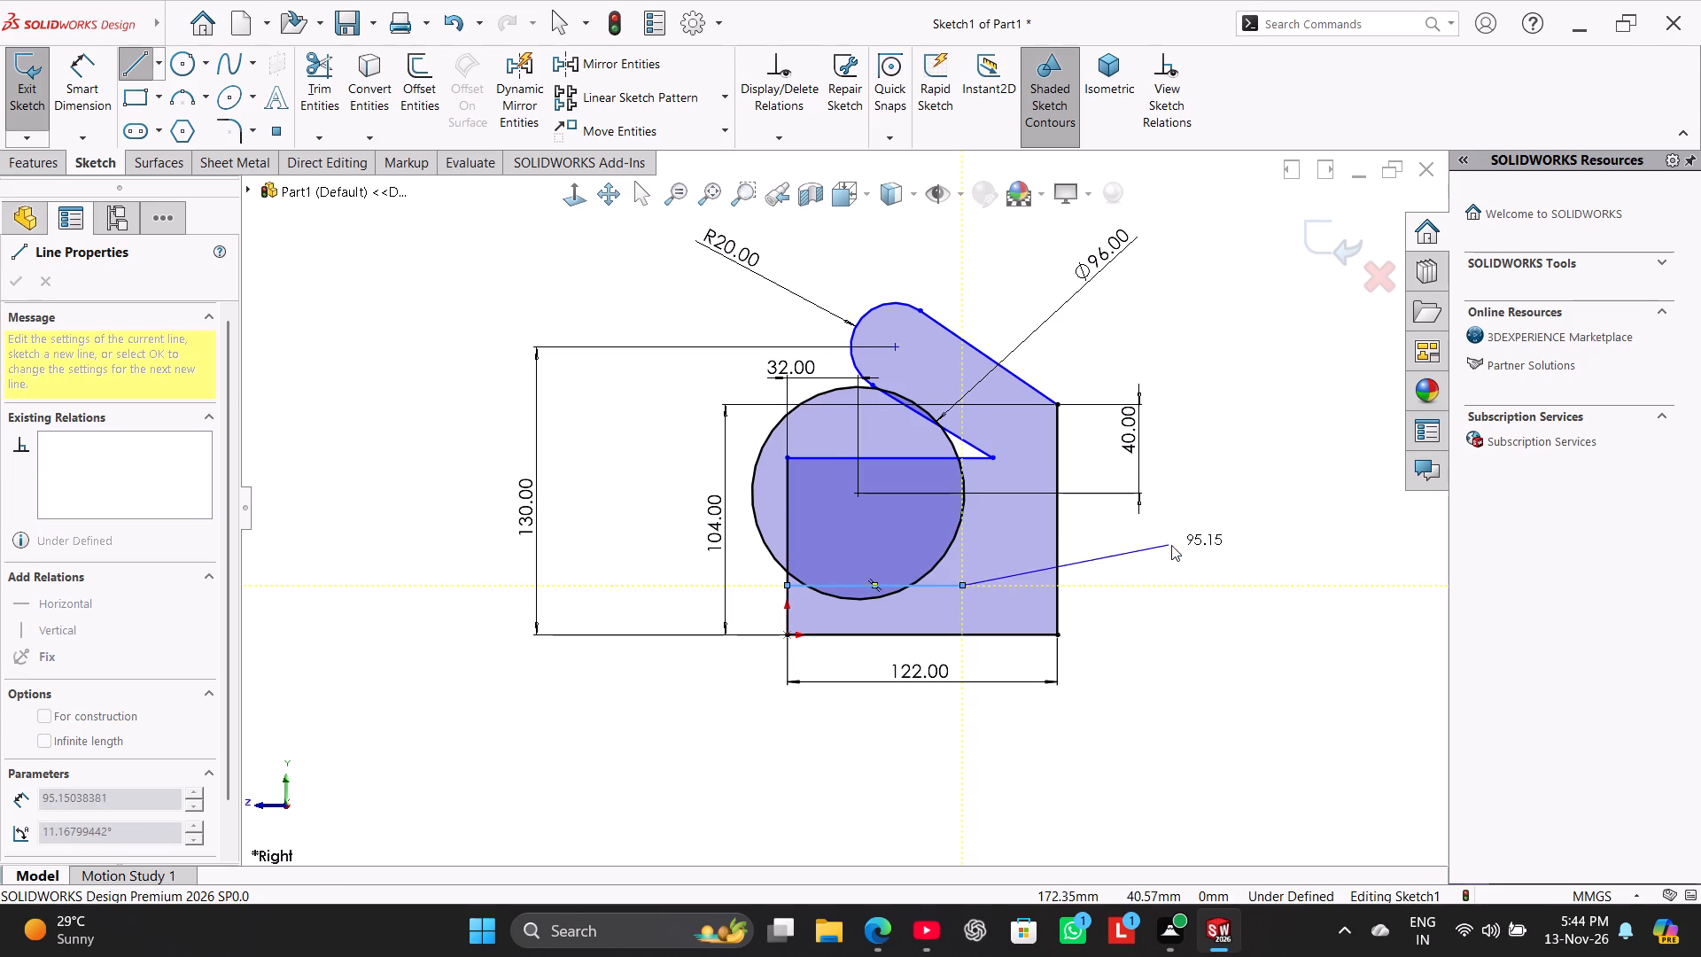
pyautogui.click(1201, 550)
# Dimension the new horizontal line 16 mm above the 122 mm base line.
pyautogui.click(98, 102)
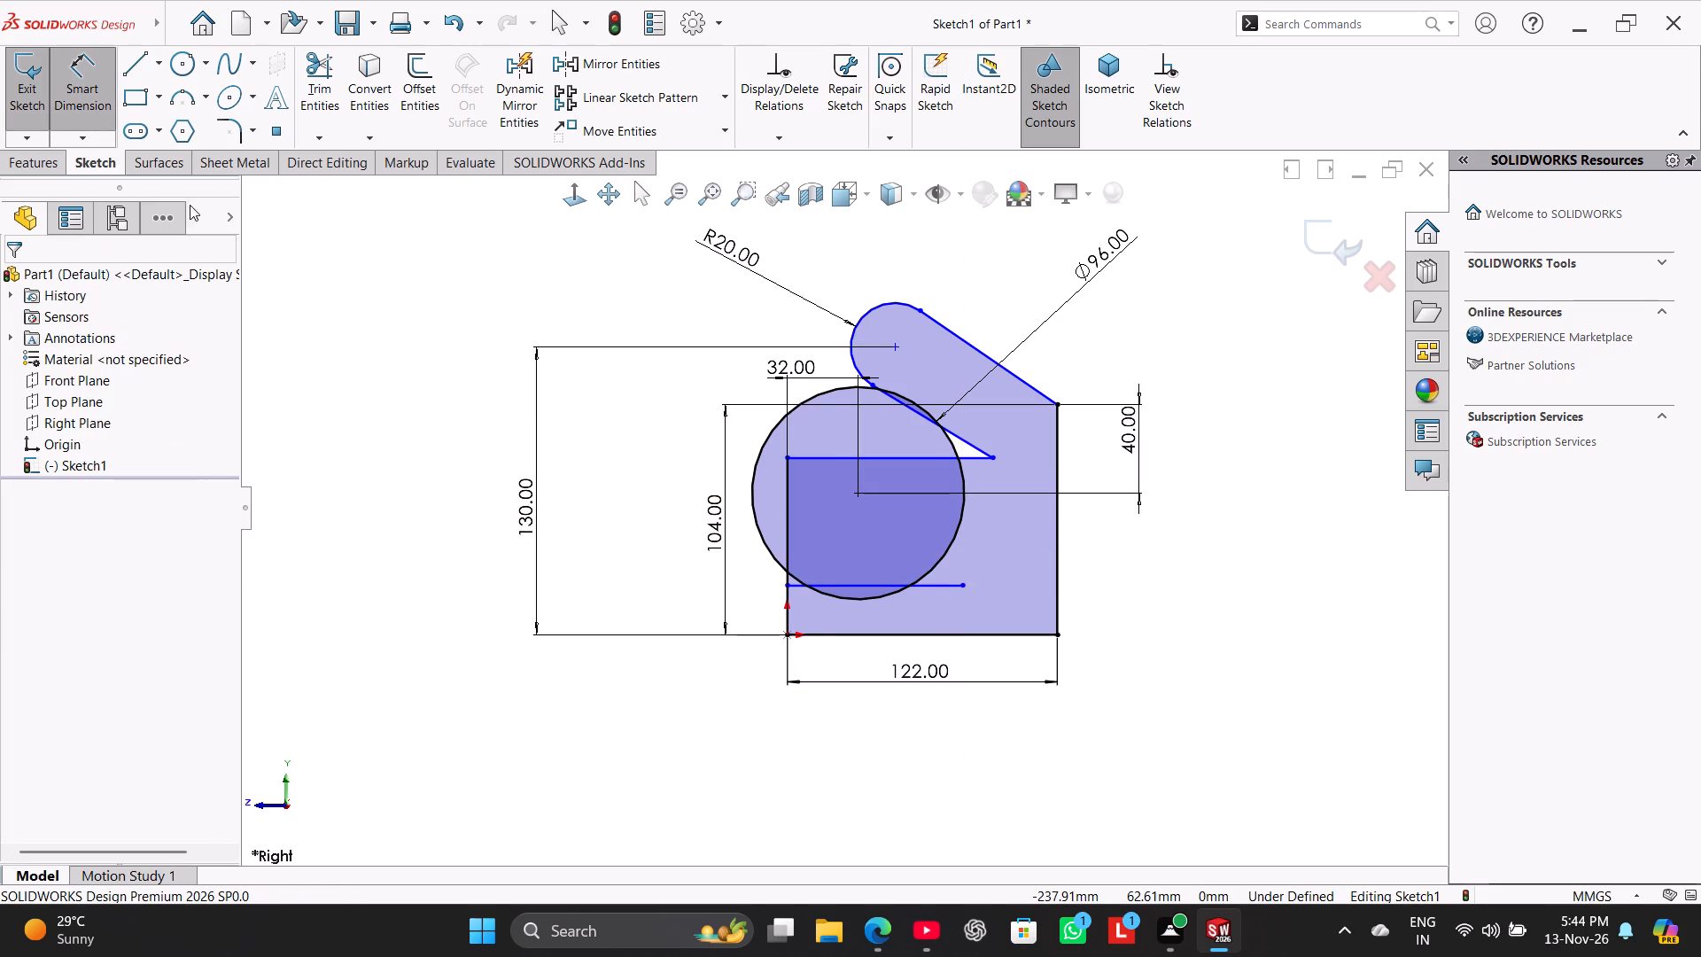
pyautogui.click(795, 587)
pyautogui.click(820, 639)
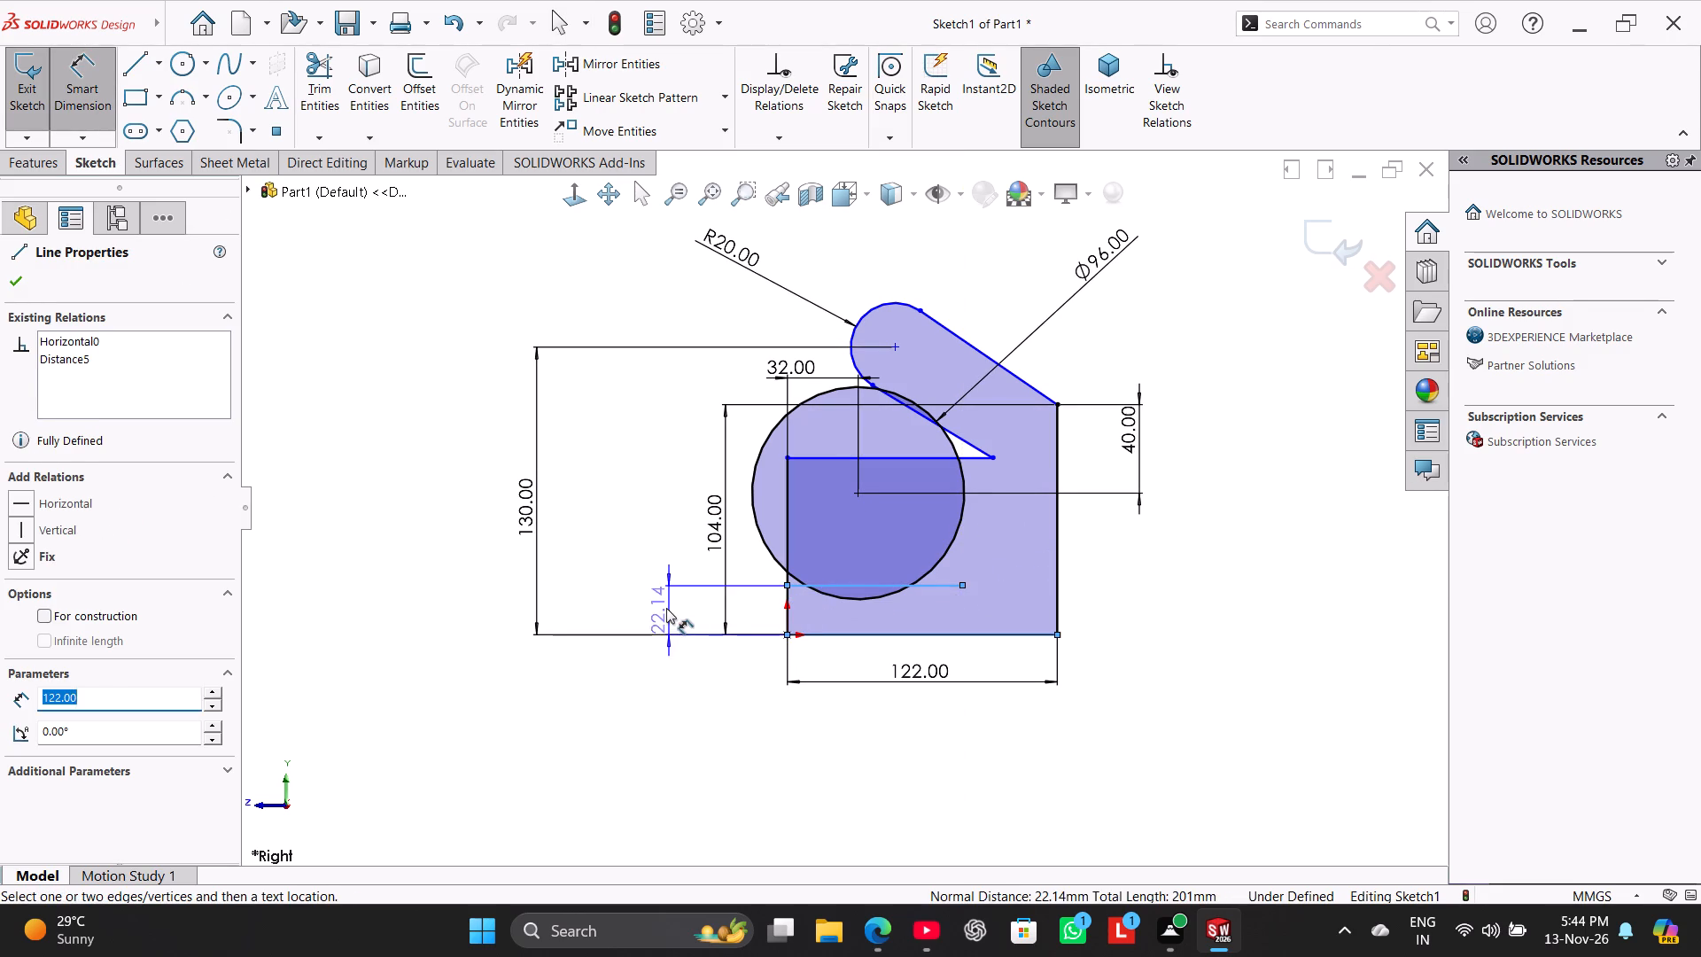
pyautogui.click(666, 608)
pyautogui.write('16')
pyautogui.press('Return')
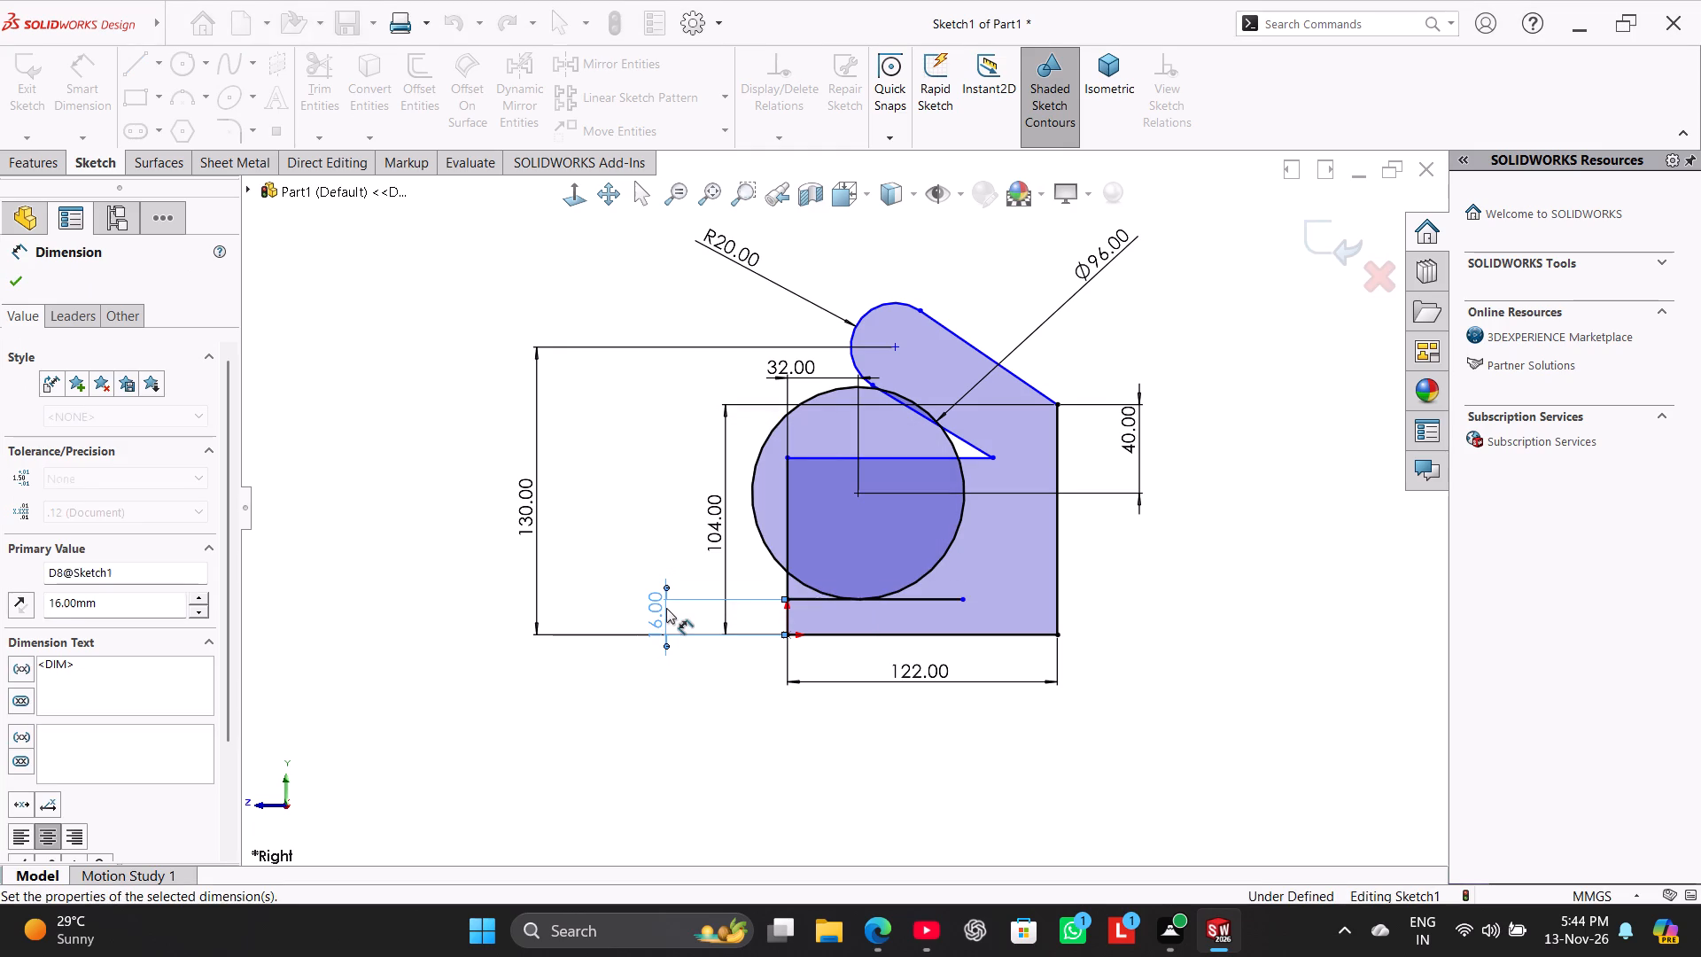
pyautogui.rightClick(1226, 543)
pyautogui.click(1287, 597)
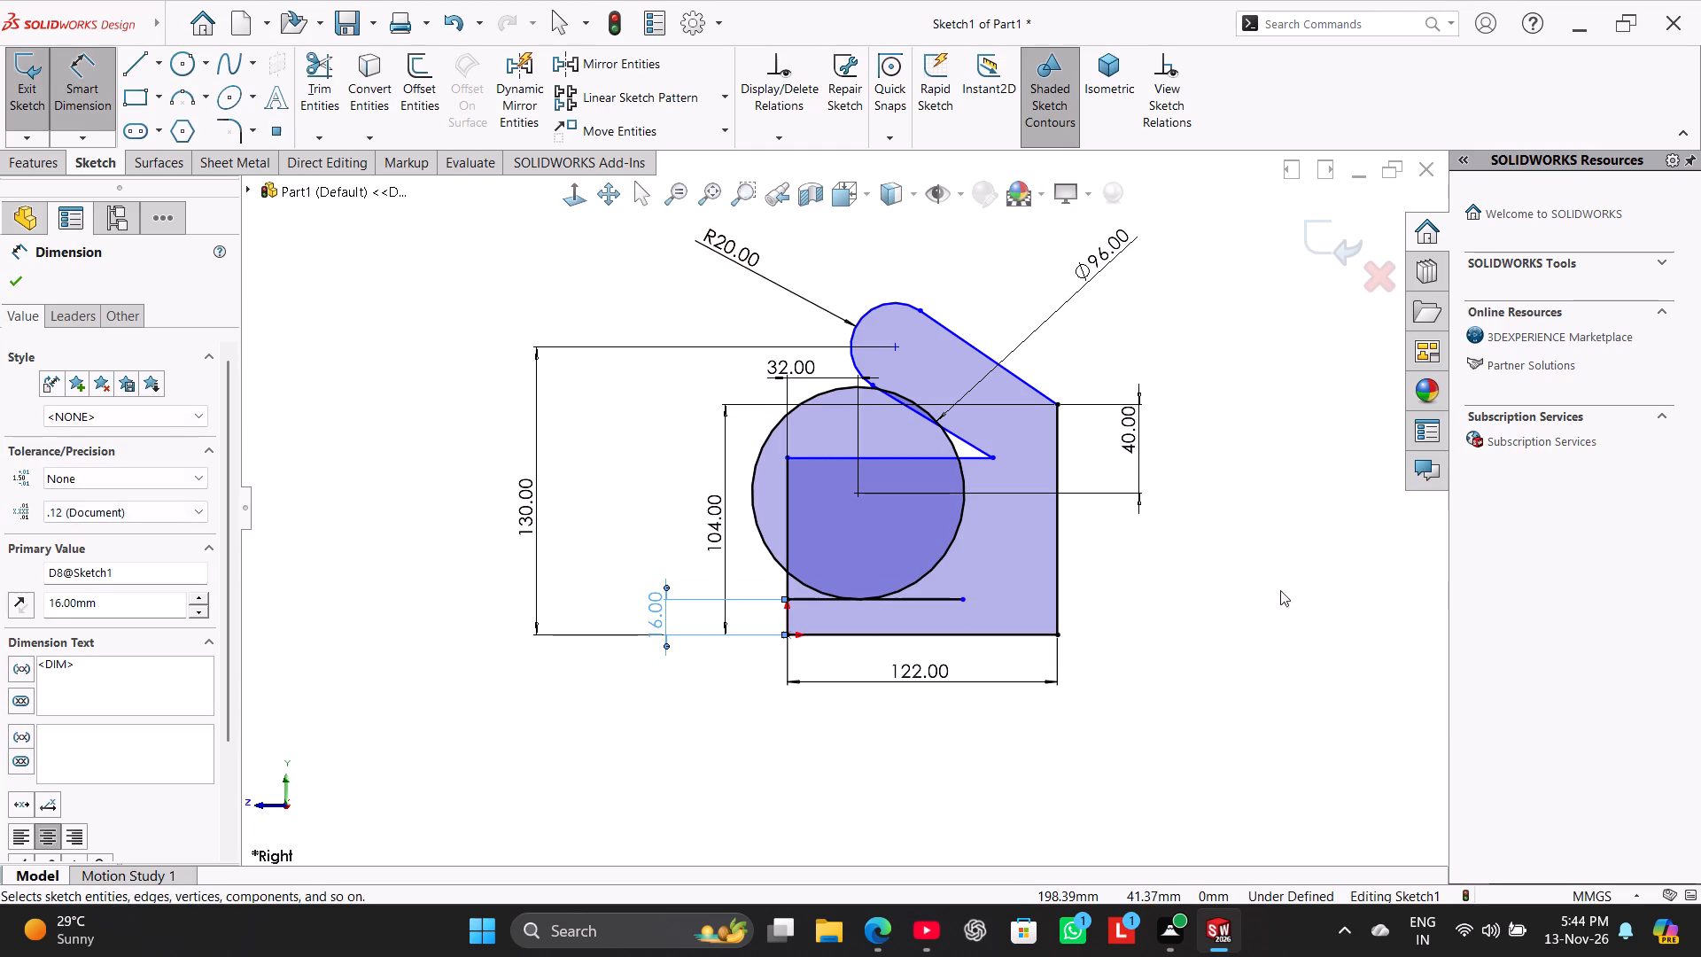
# Trim the circle's outer portion, the vertical and upper horizontal lines crossing the cutout, and the new line beyond its contact with the arc.
pyautogui.click(323, 66)
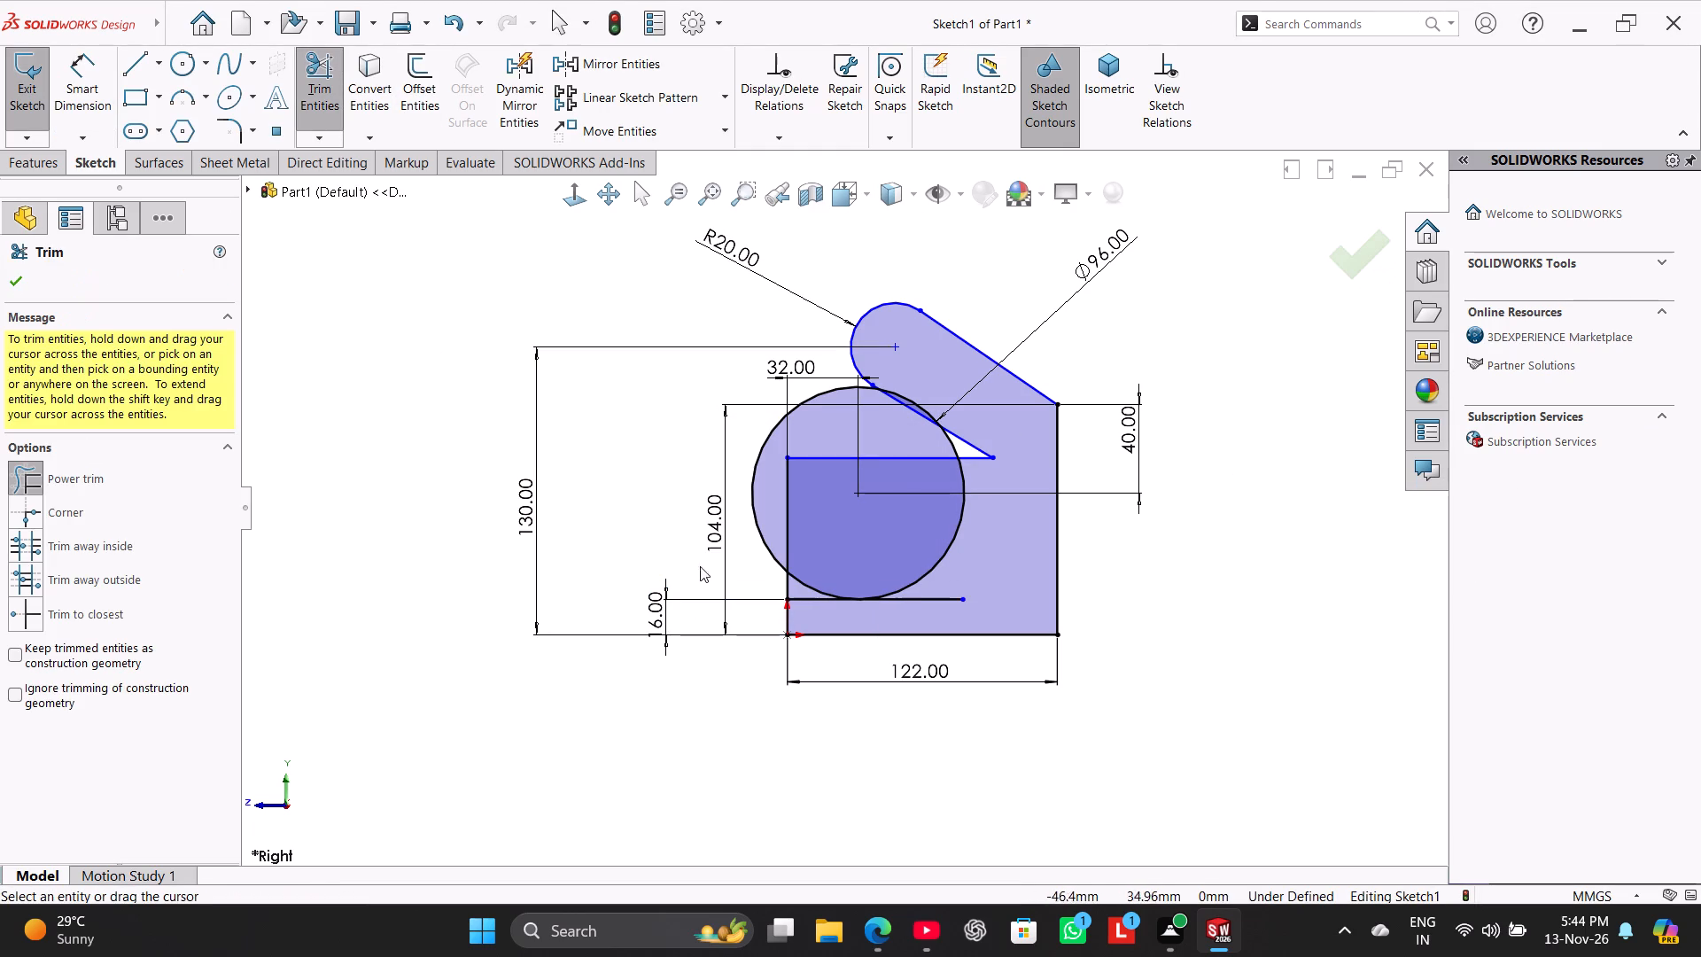
pyautogui.moveTo(773, 578); pyautogui.dragTo(773, 531)
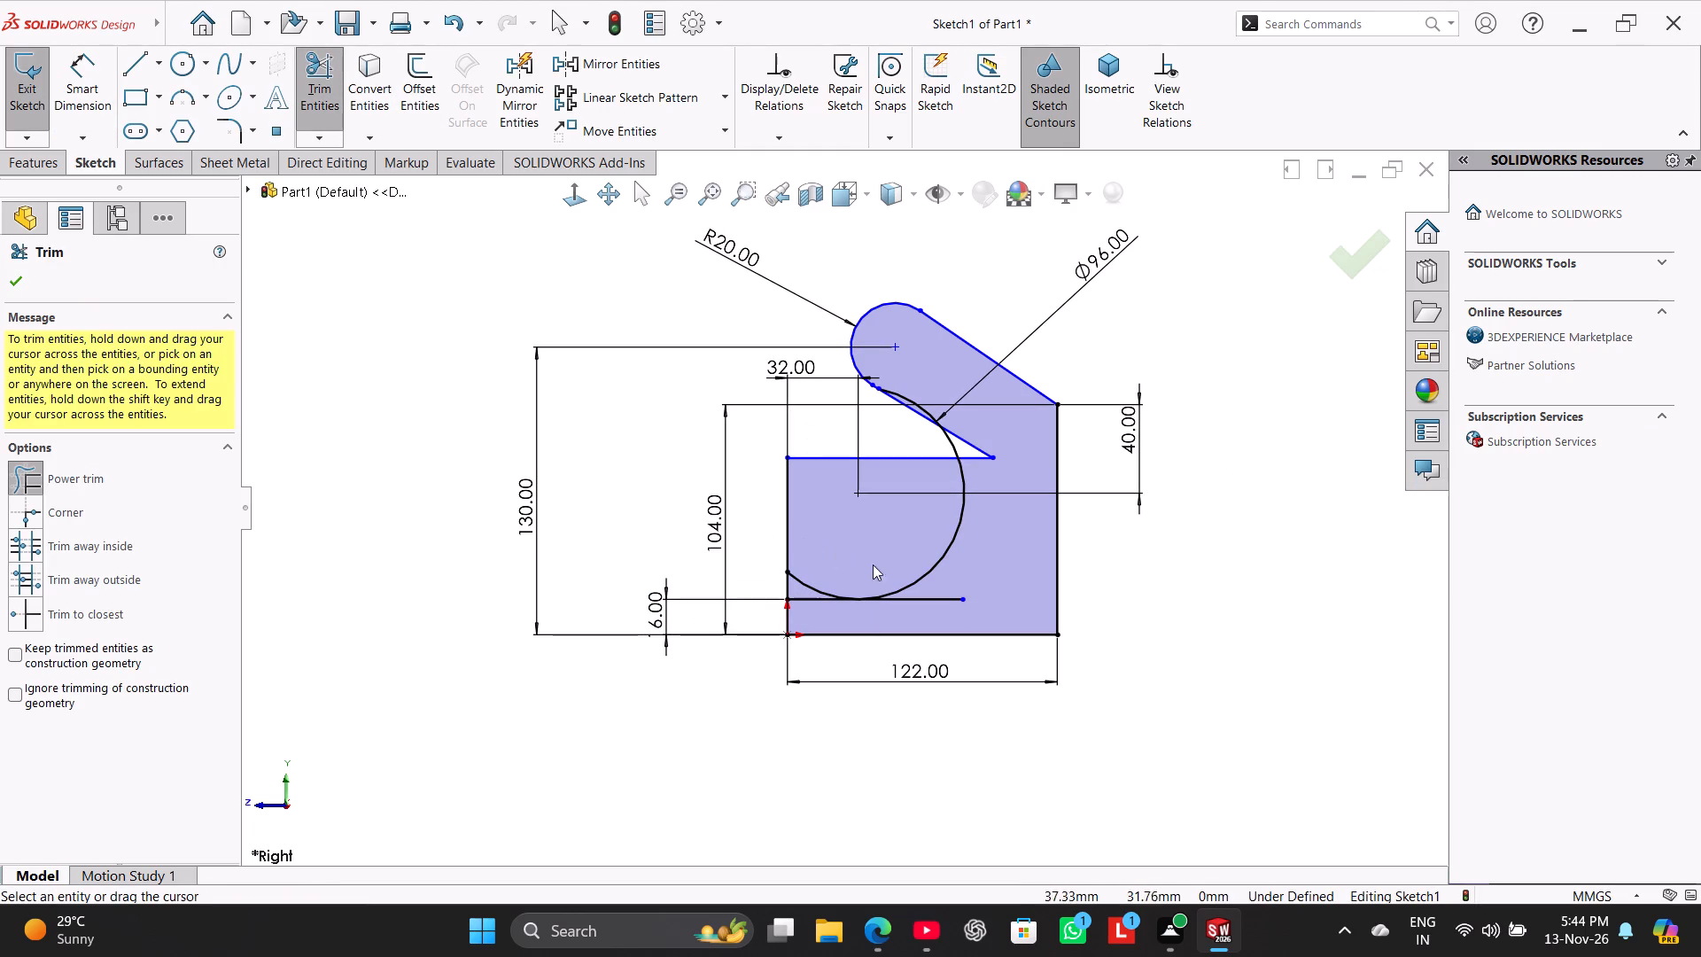
pyautogui.moveTo(819, 523); pyautogui.dragTo(783, 513)
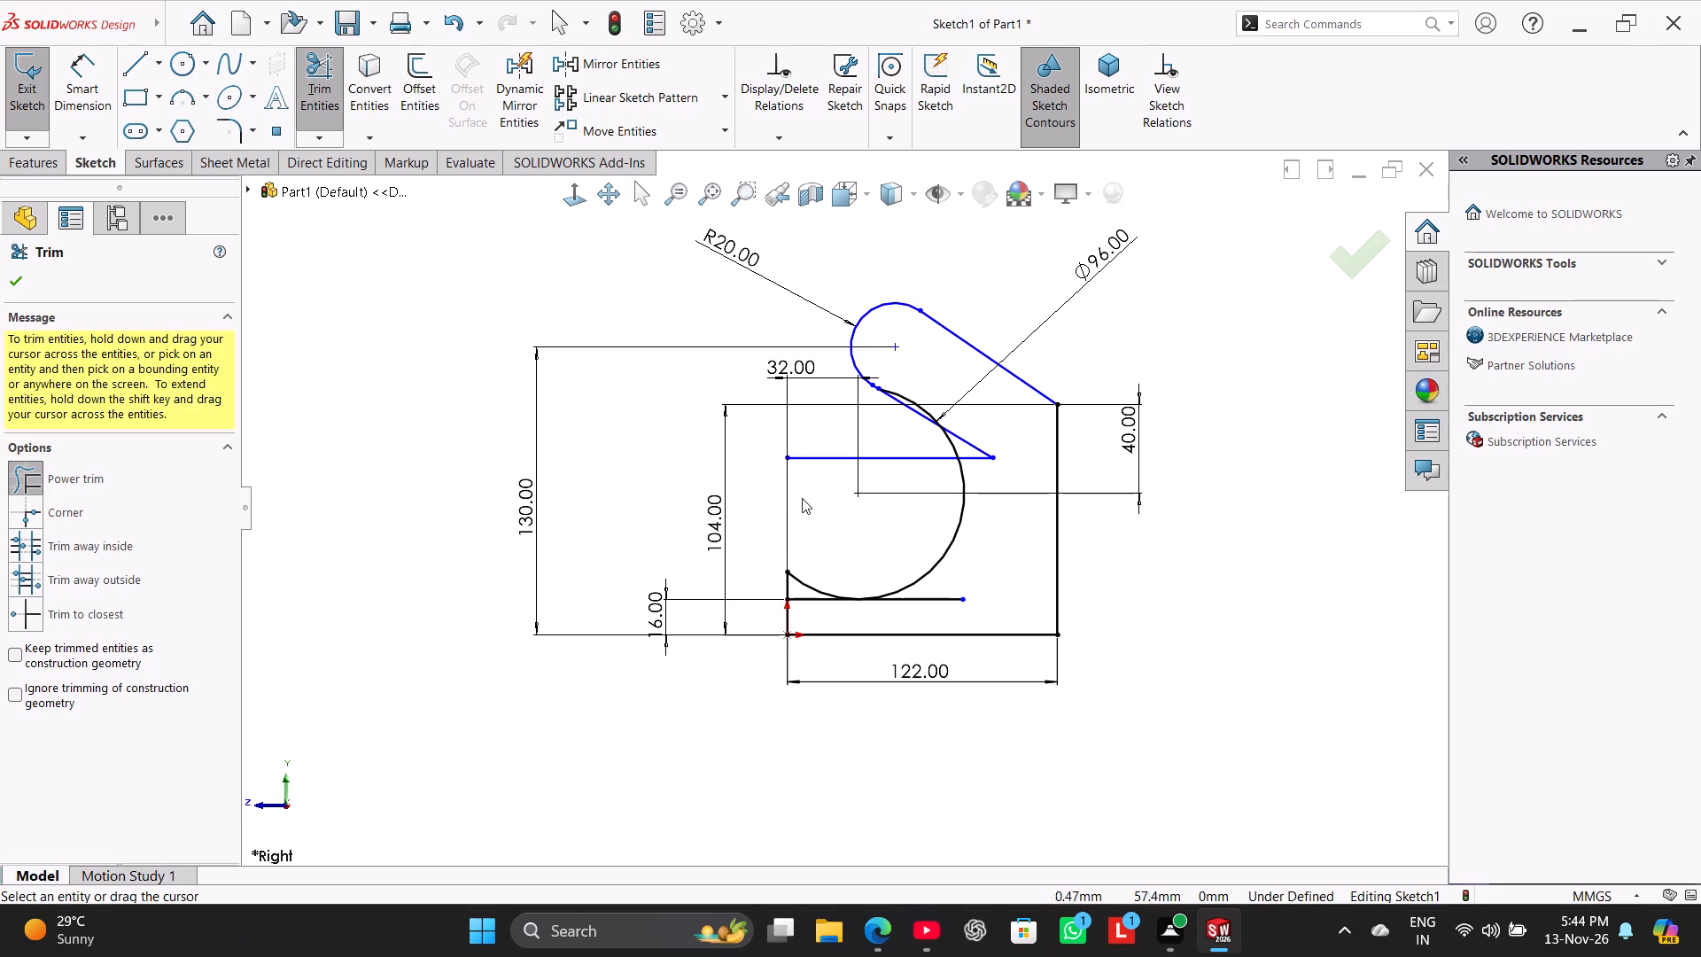
pyautogui.moveTo(844, 499); pyautogui.dragTo(837, 444)
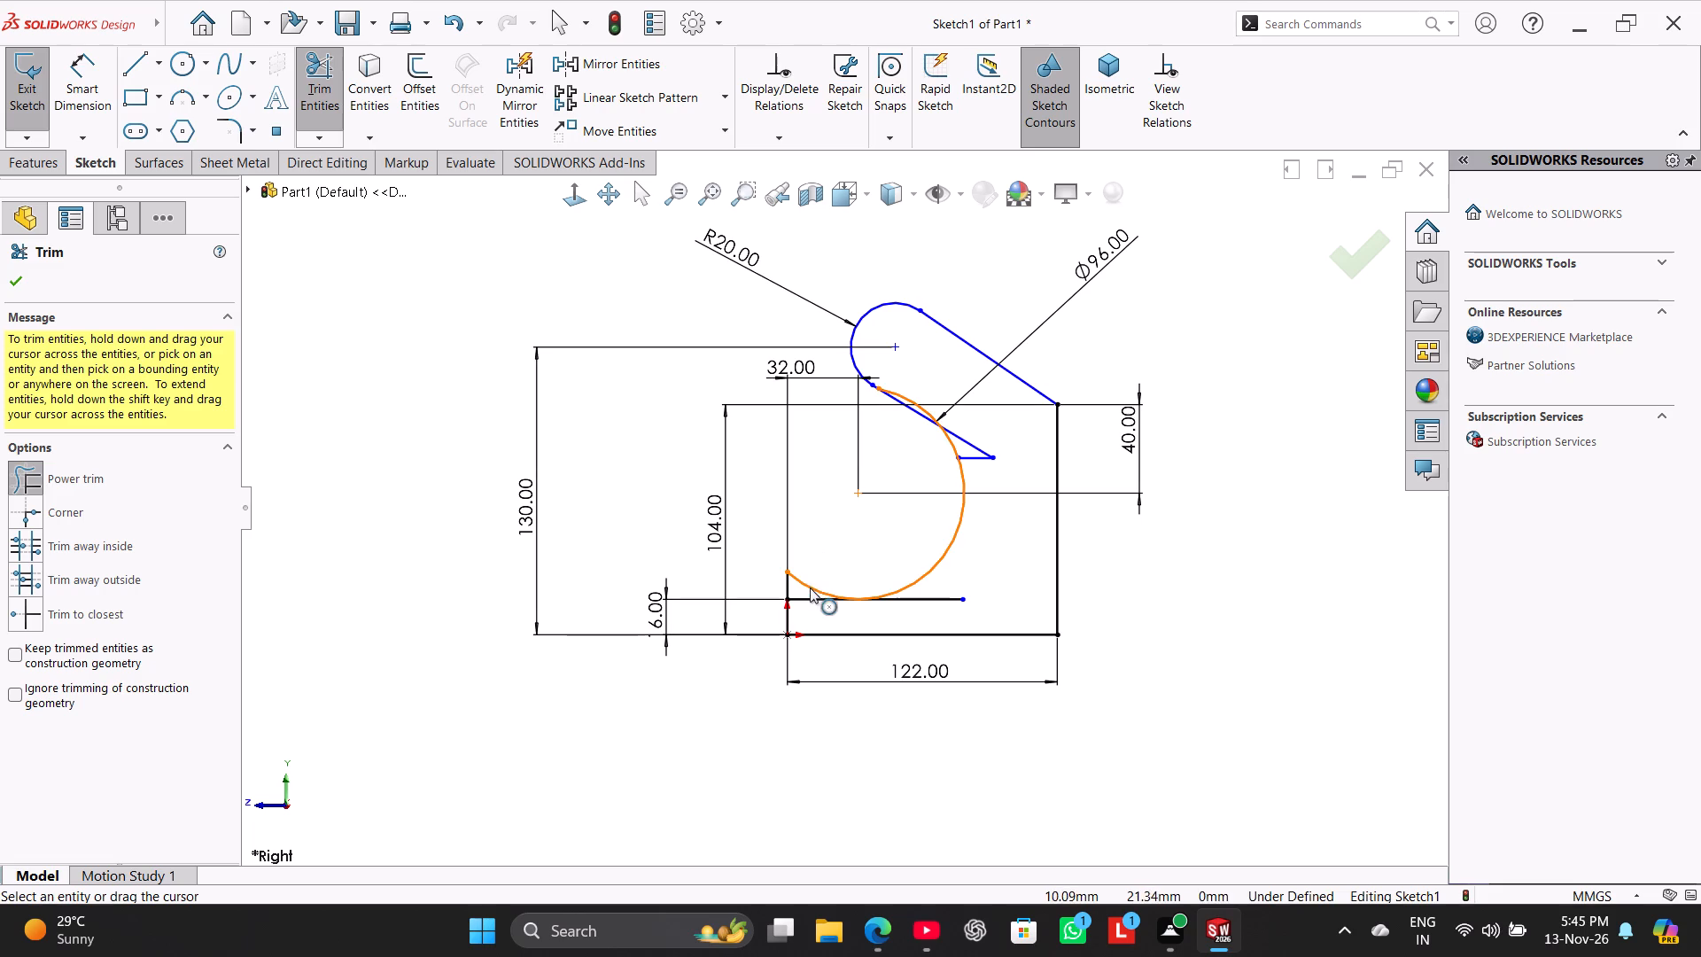
pyautogui.moveTo(831, 574); pyautogui.dragTo(785, 589)
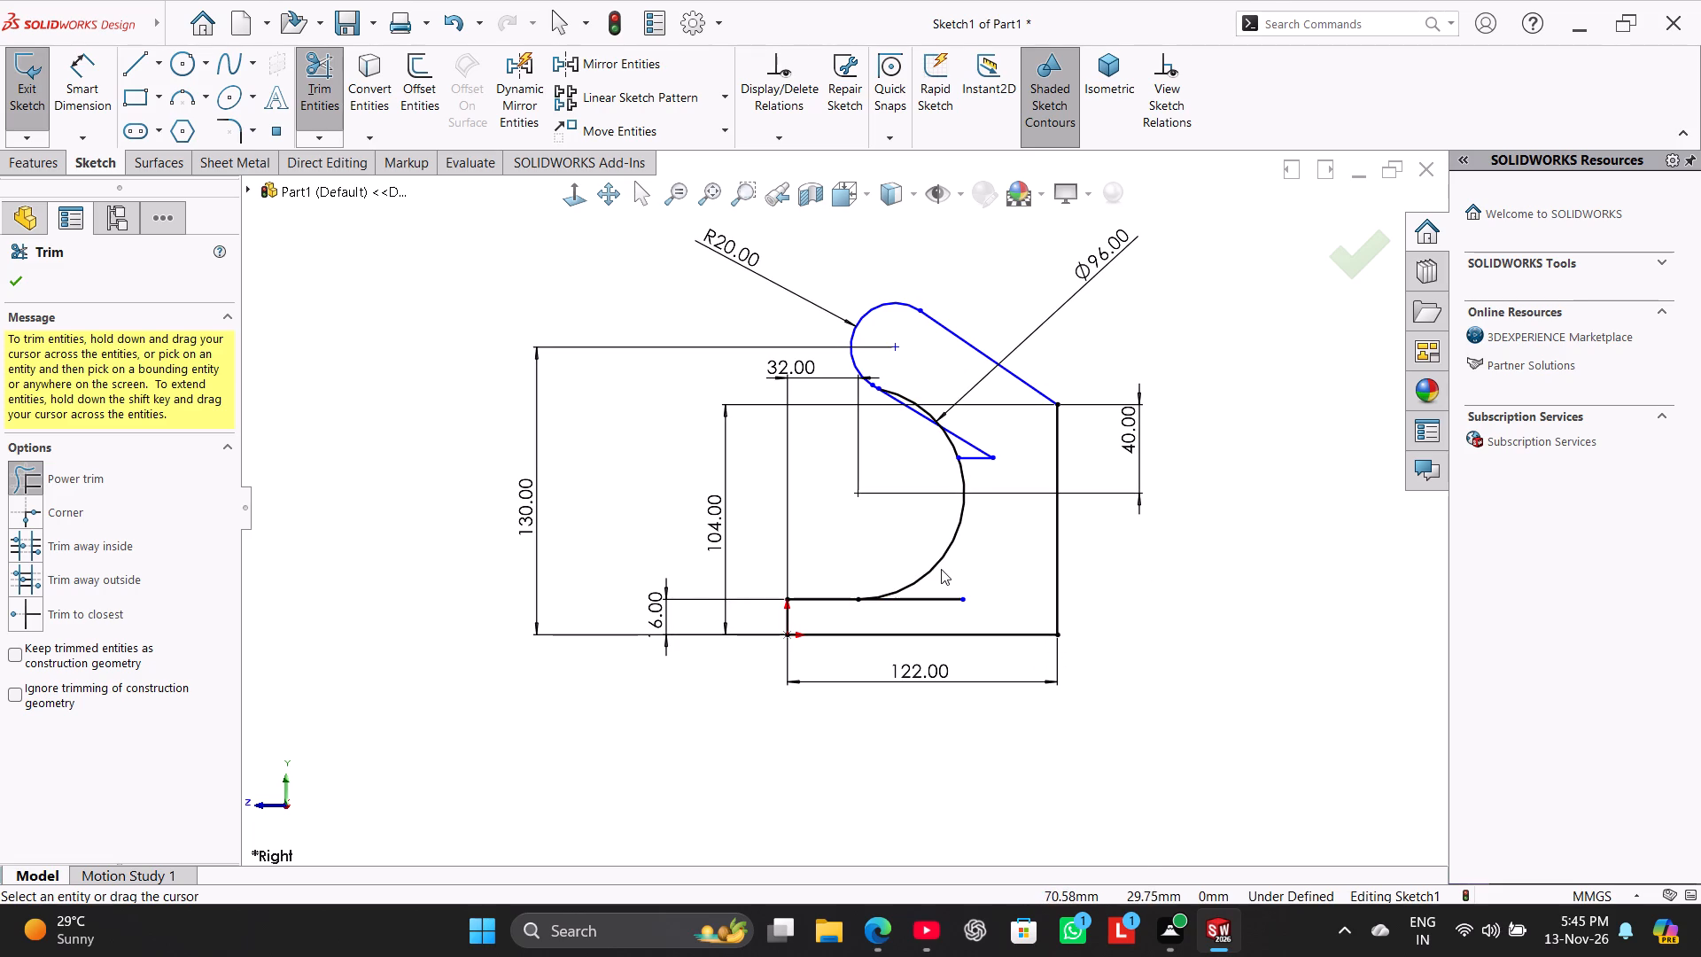
pyautogui.moveTo(945, 570); pyautogui.dragTo(927, 603)
pyautogui.rightClick(1256, 557)
pyautogui.click(1307, 610)
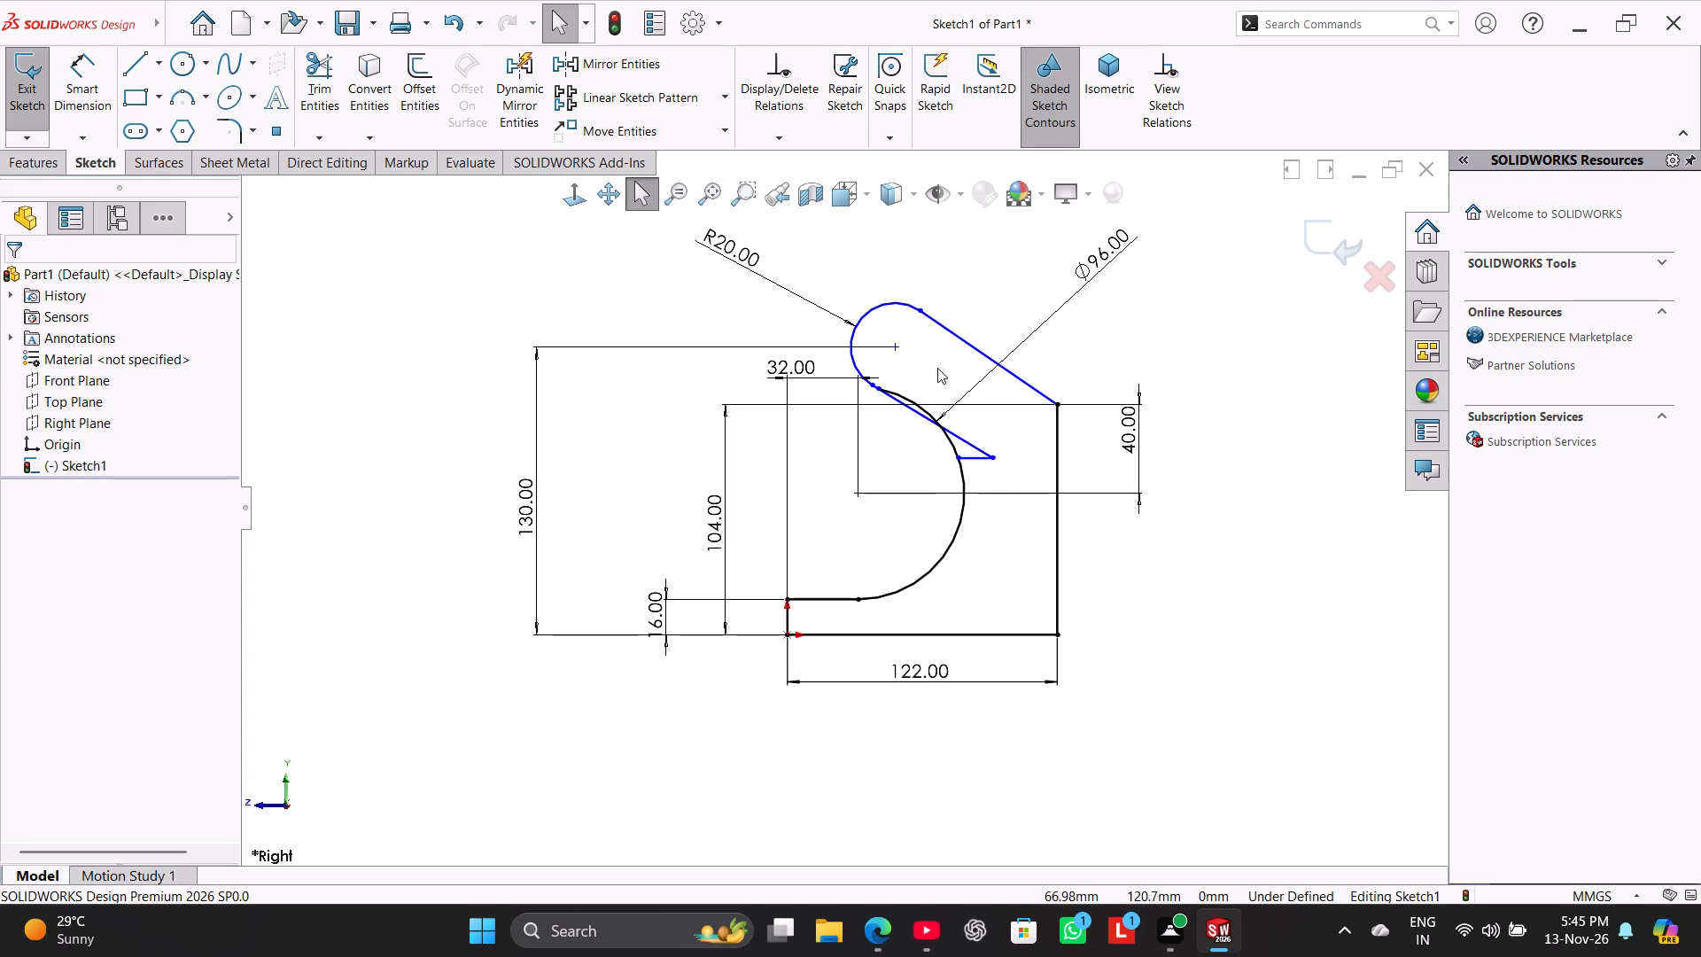
# Add a tangent relation between the 96 mm cutout arc and the arm's lower sloping line.
pyautogui.scroll(-7, 927, 330)
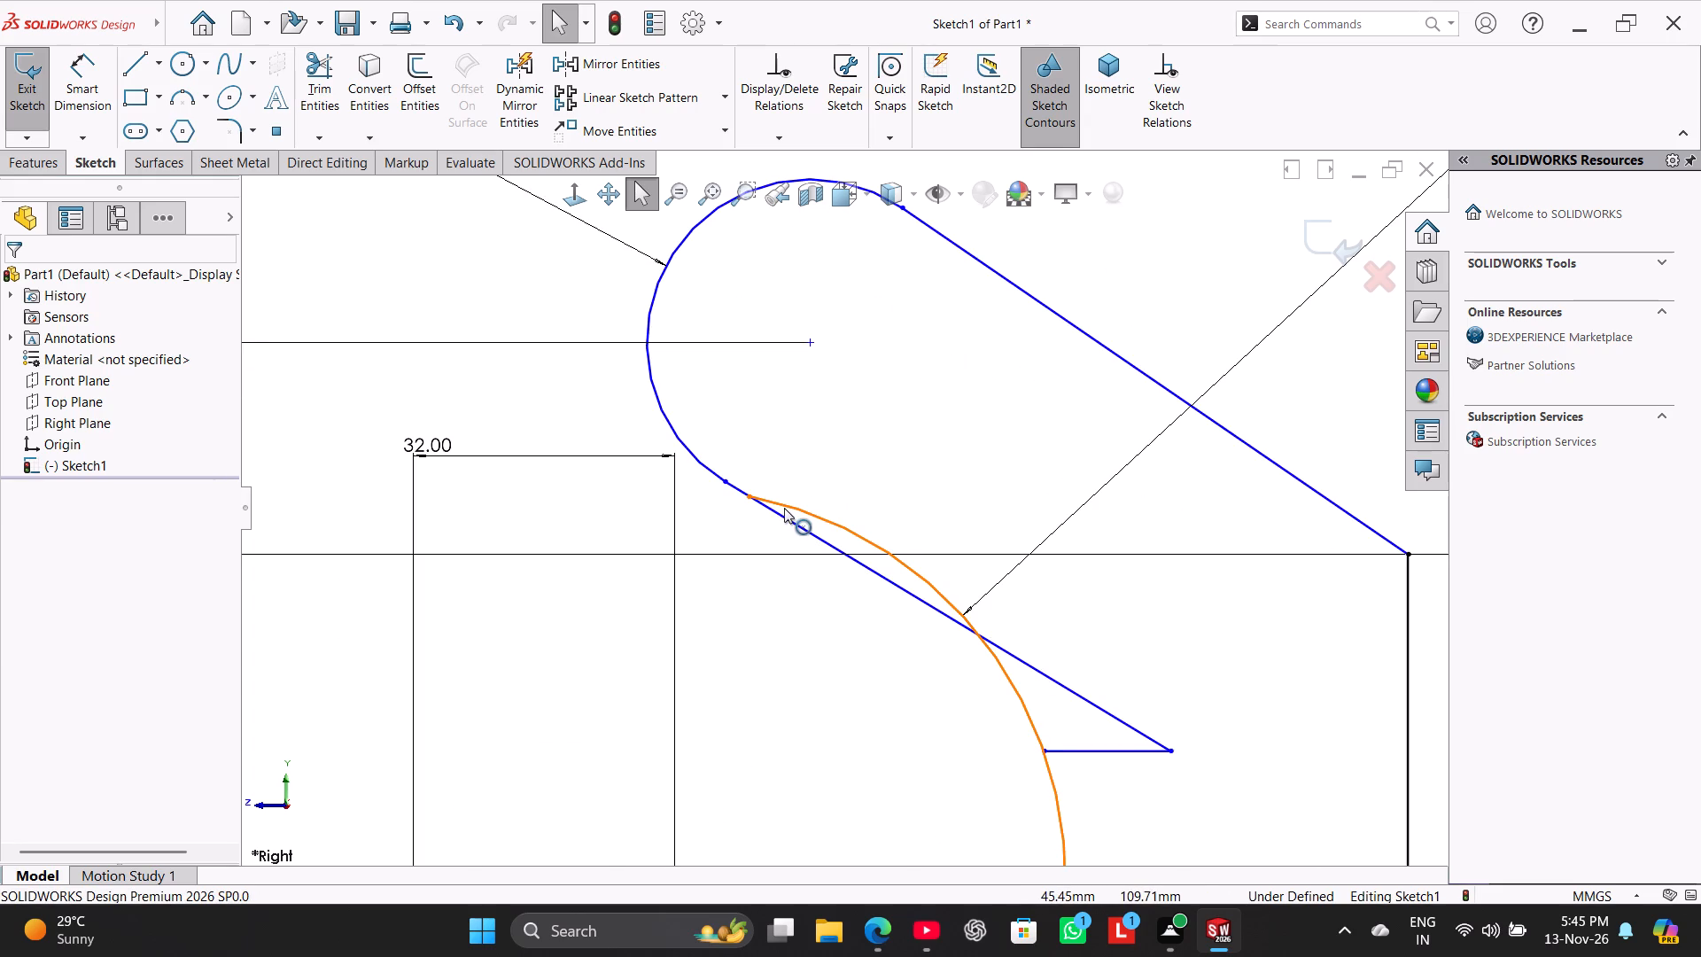
pyautogui.keyDown('ctrl'); pyautogui.click(784, 508); pyautogui.keyUp('ctrl')
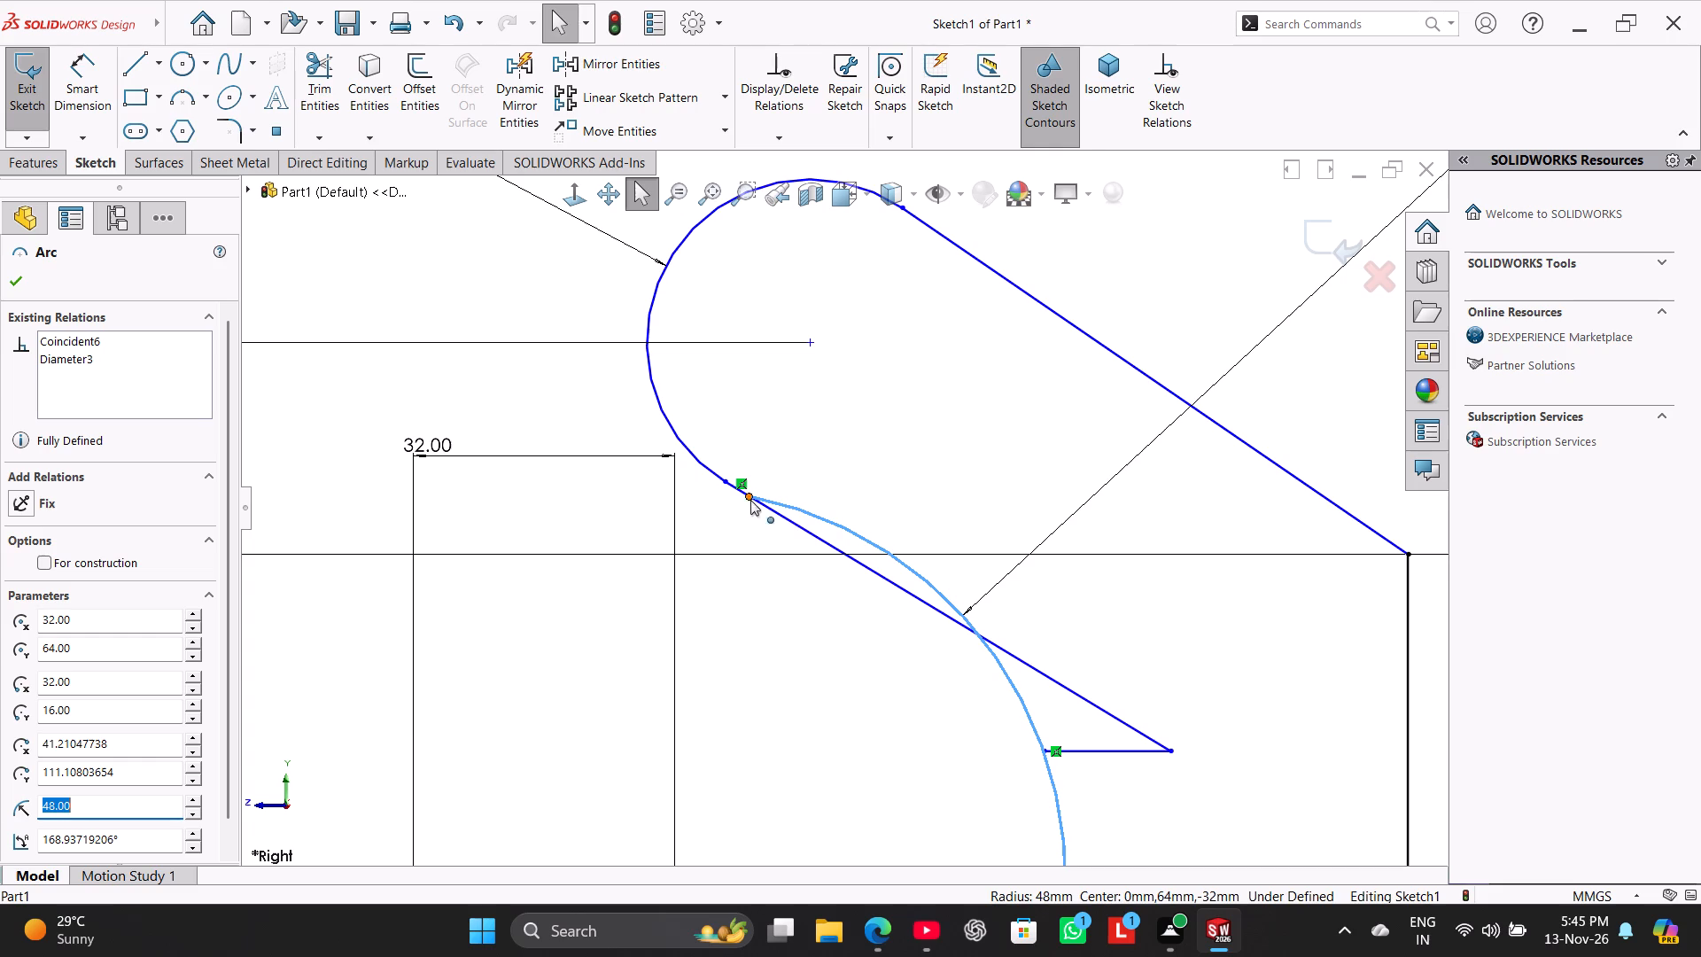
pyautogui.scroll(-3, 772, 509)
pyautogui.click(769, 377)
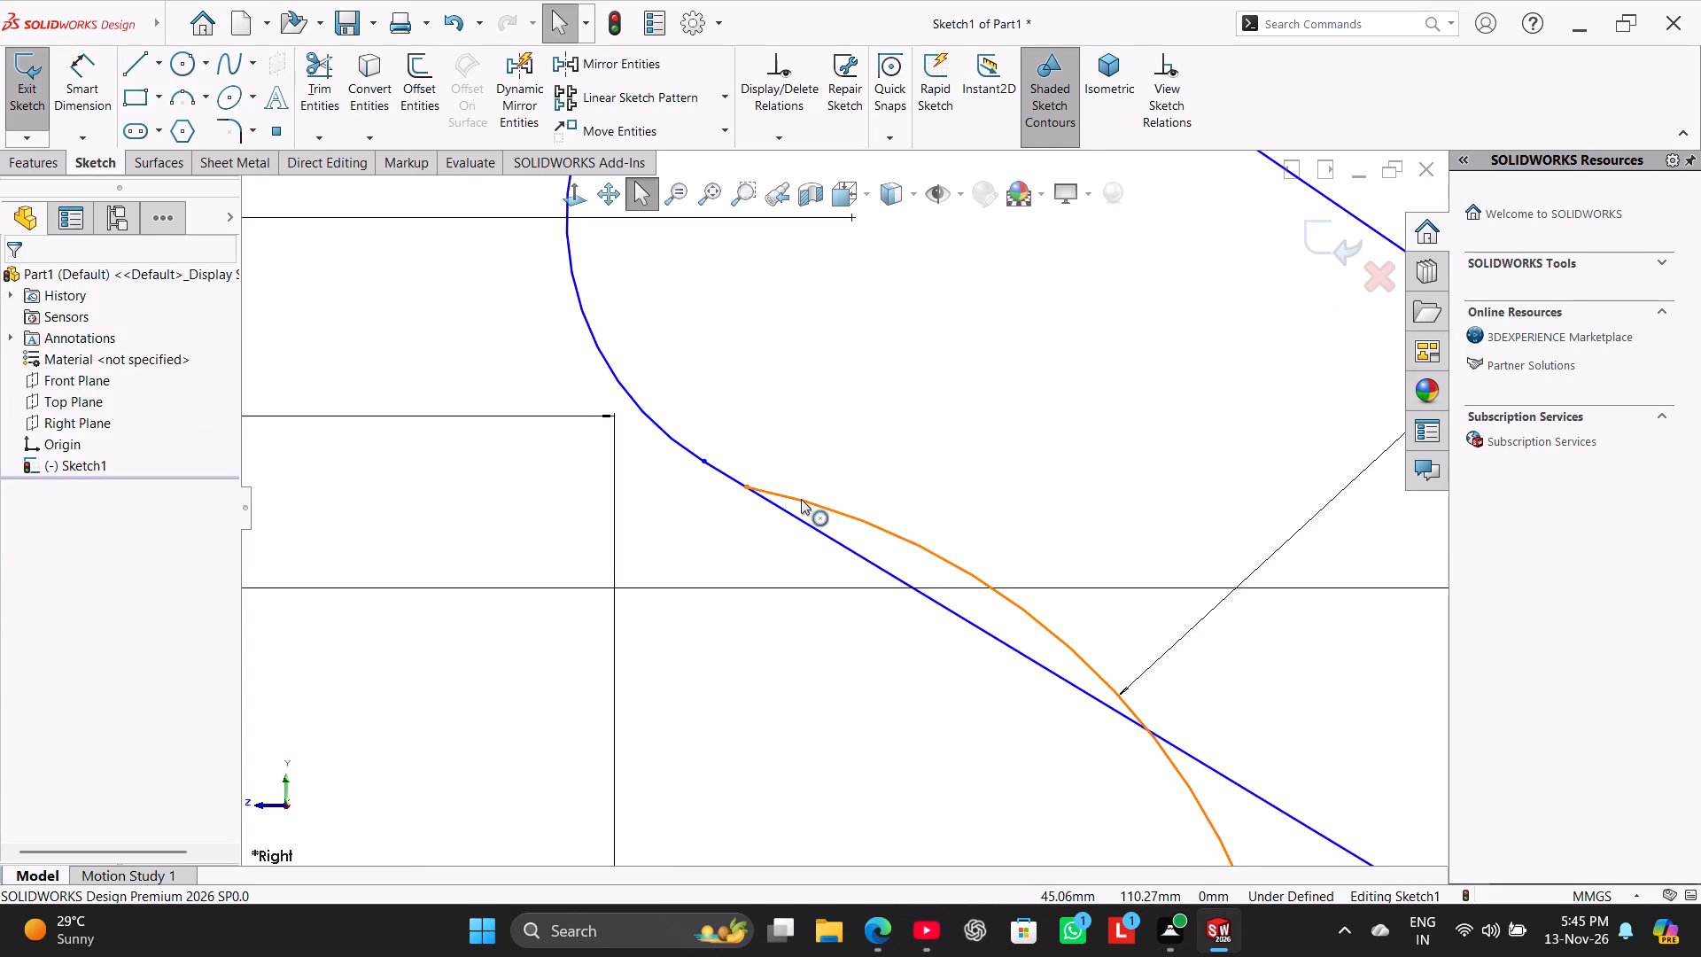
pyautogui.keyDown('ctrl'); pyautogui.click(801, 499); pyautogui.keyUp('ctrl')
pyautogui.keyDown('ctrl'); pyautogui.click(729, 478); pyautogui.keyUp('ctrl')
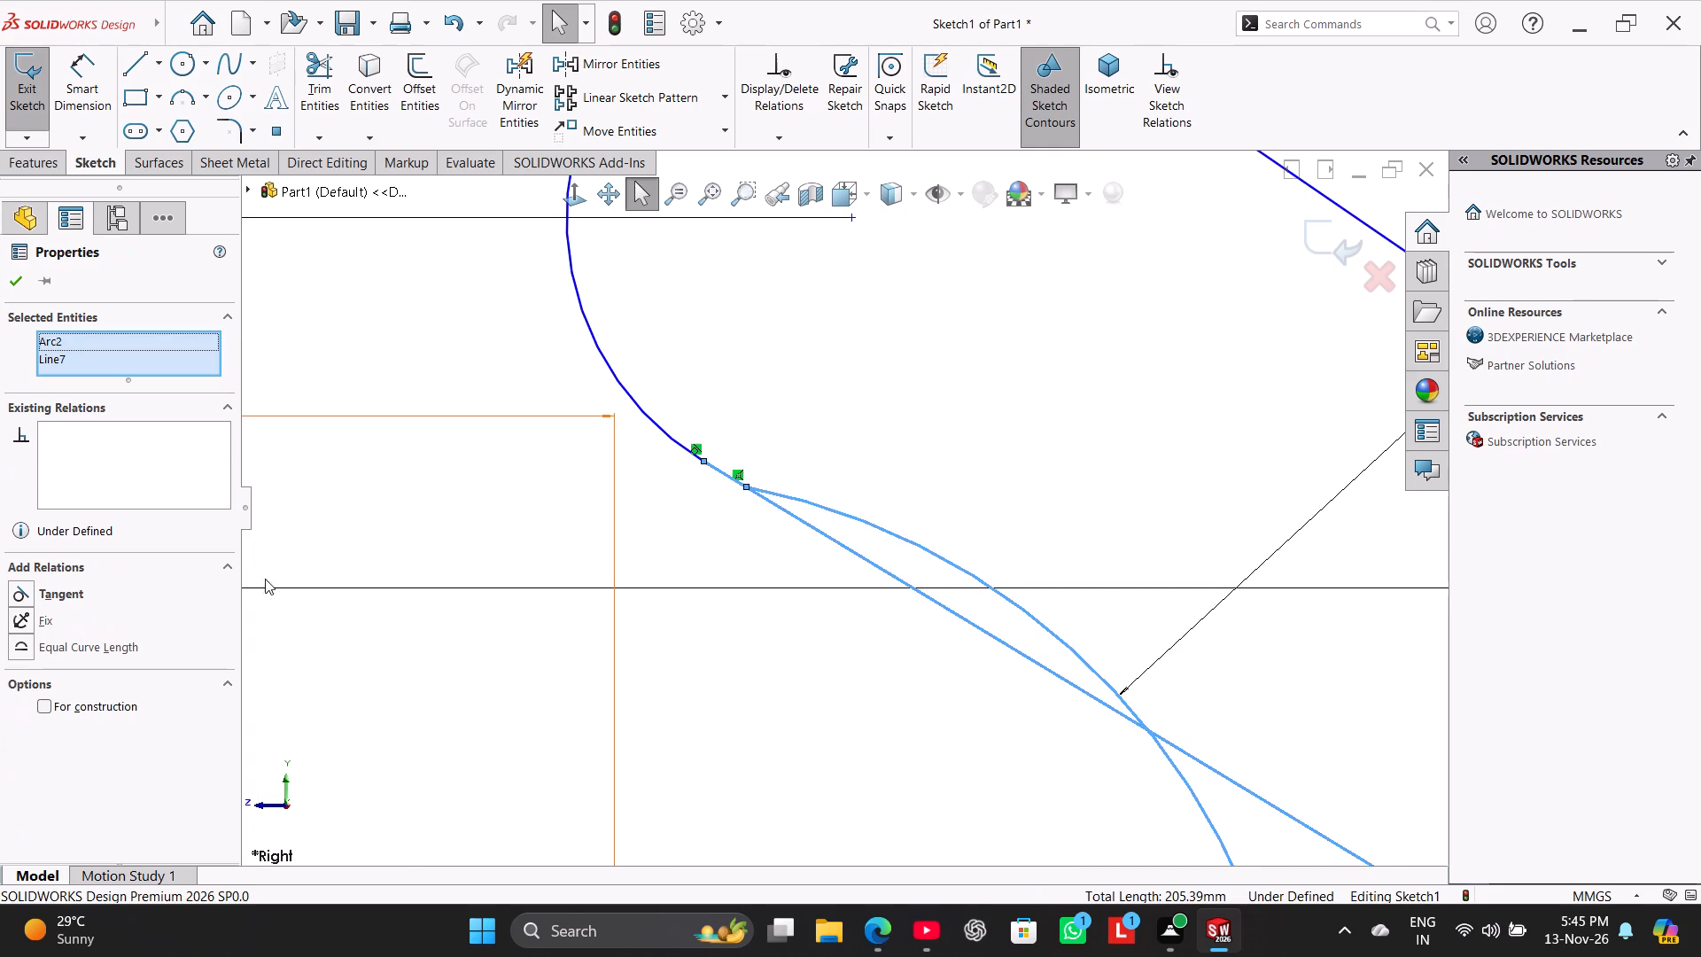
pyautogui.click(60, 588)
pyautogui.scroll(8, 827, 617)
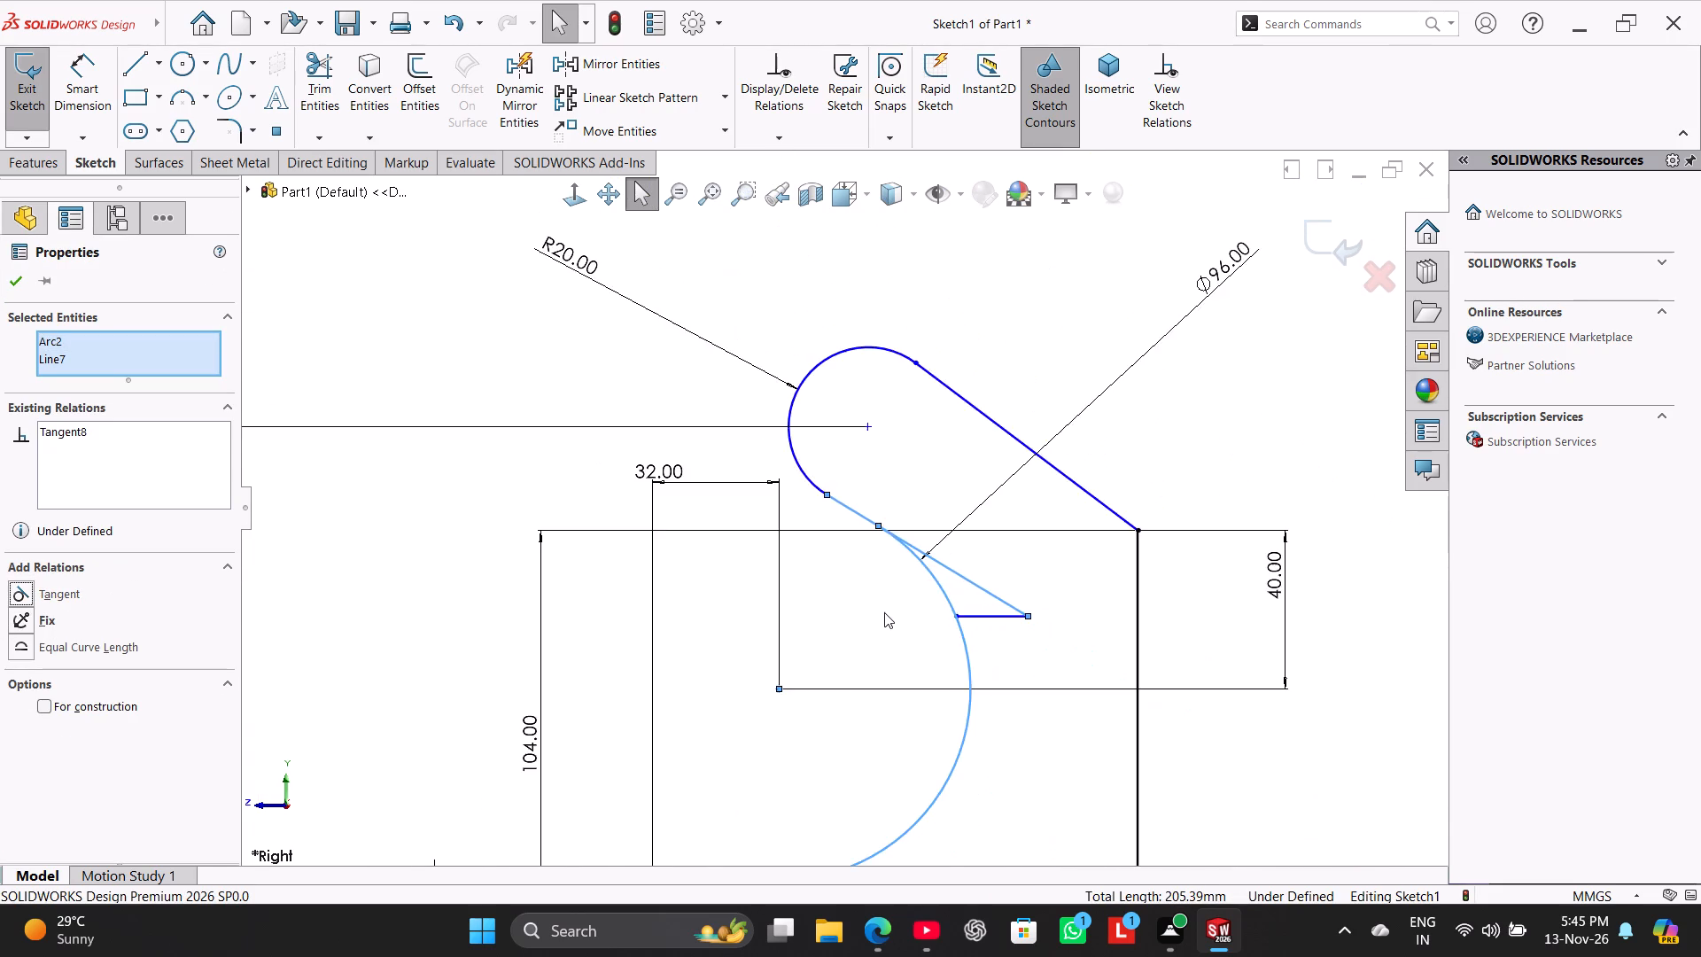
pyautogui.scroll(3, 884, 612)
pyautogui.click(331, 338)
# Trim the leftover sloping and short horizontal line segments beyond the cutout arc to close the profile.
pyautogui.scroll(-2, 918, 561)
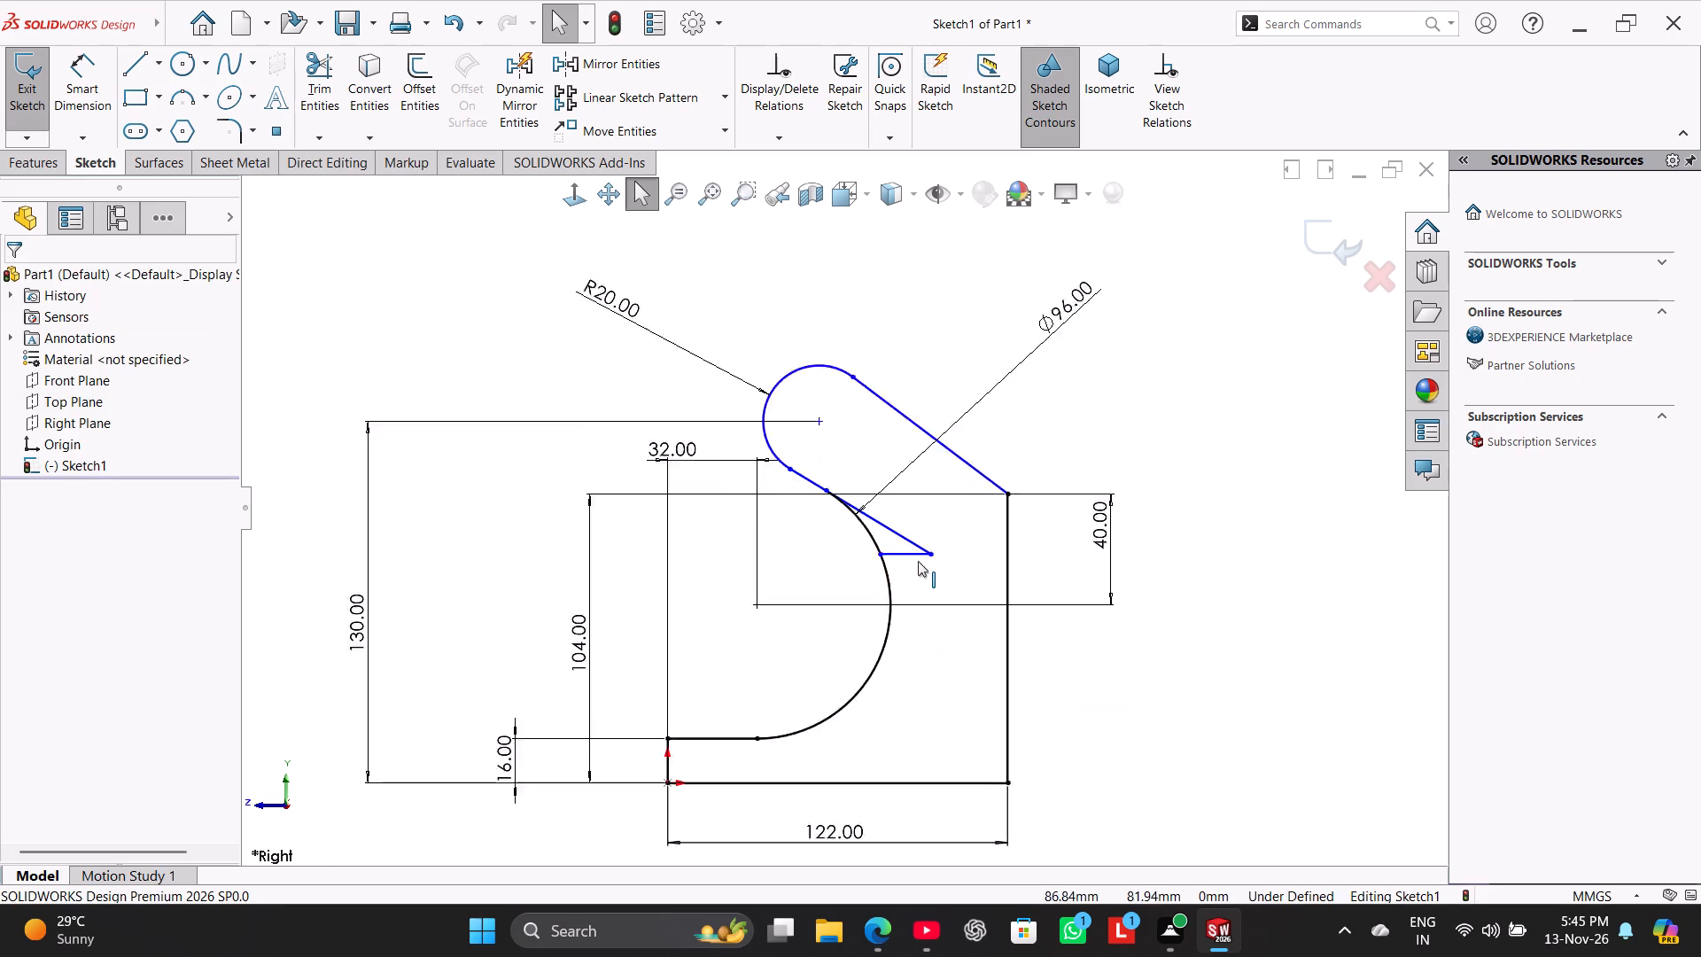
pyautogui.scroll(-2, 918, 561)
pyautogui.click(317, 80)
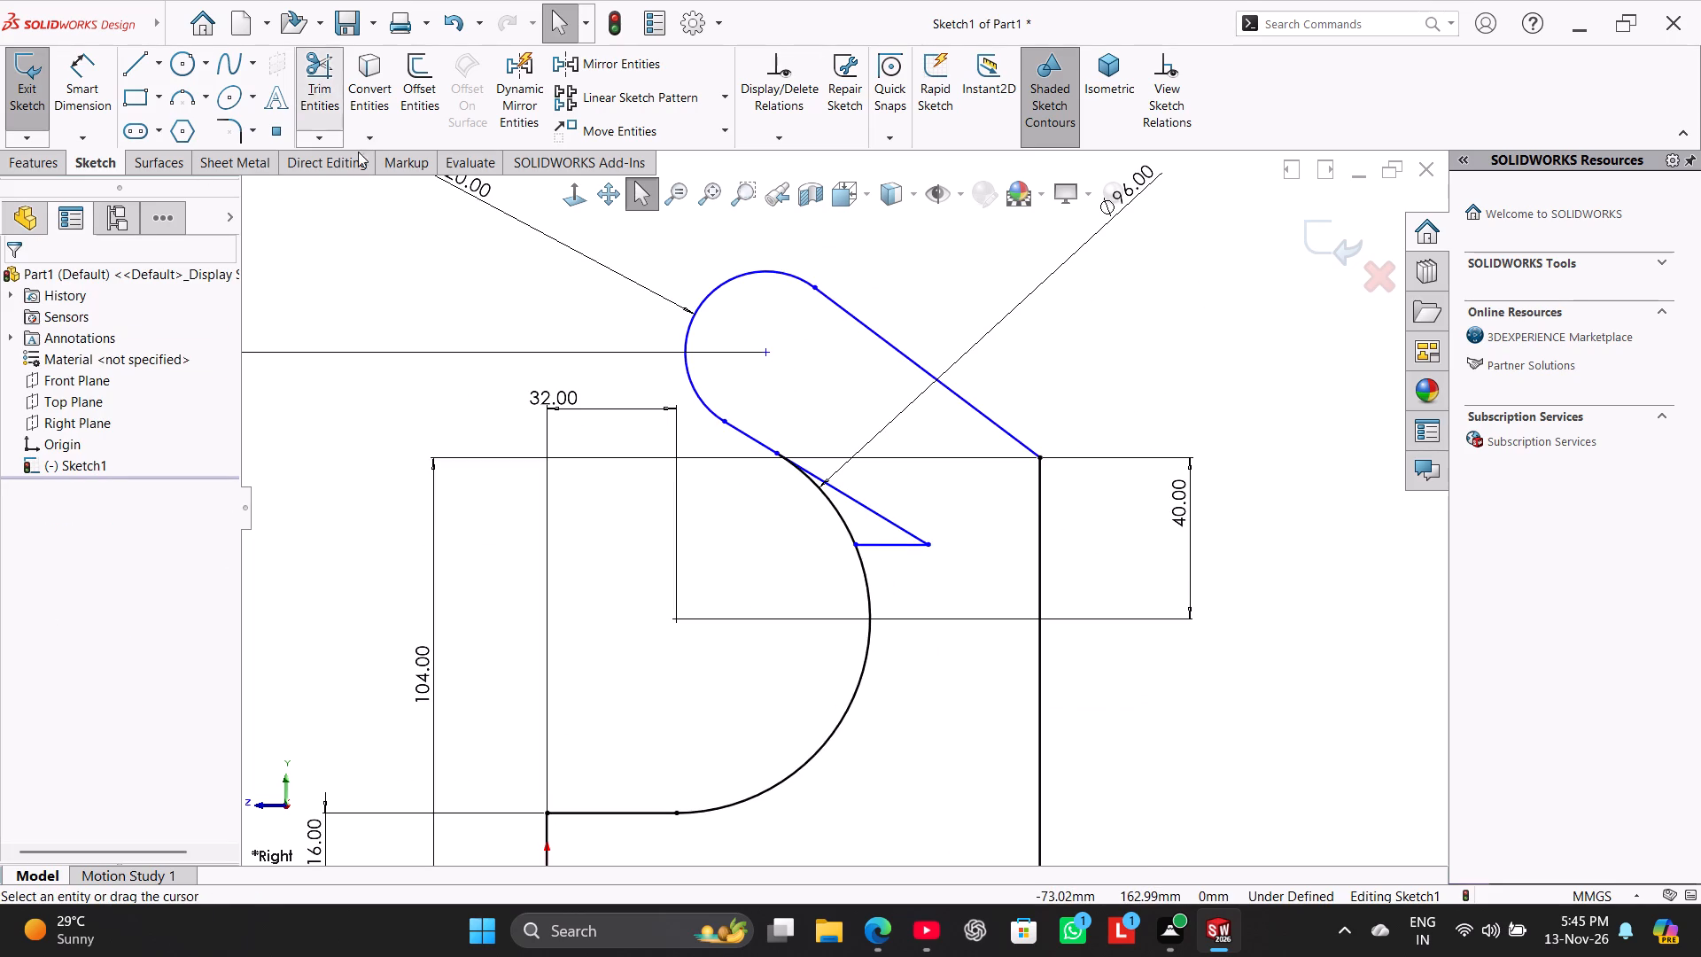
pyautogui.moveTo(937, 569); pyautogui.dragTo(875, 483)
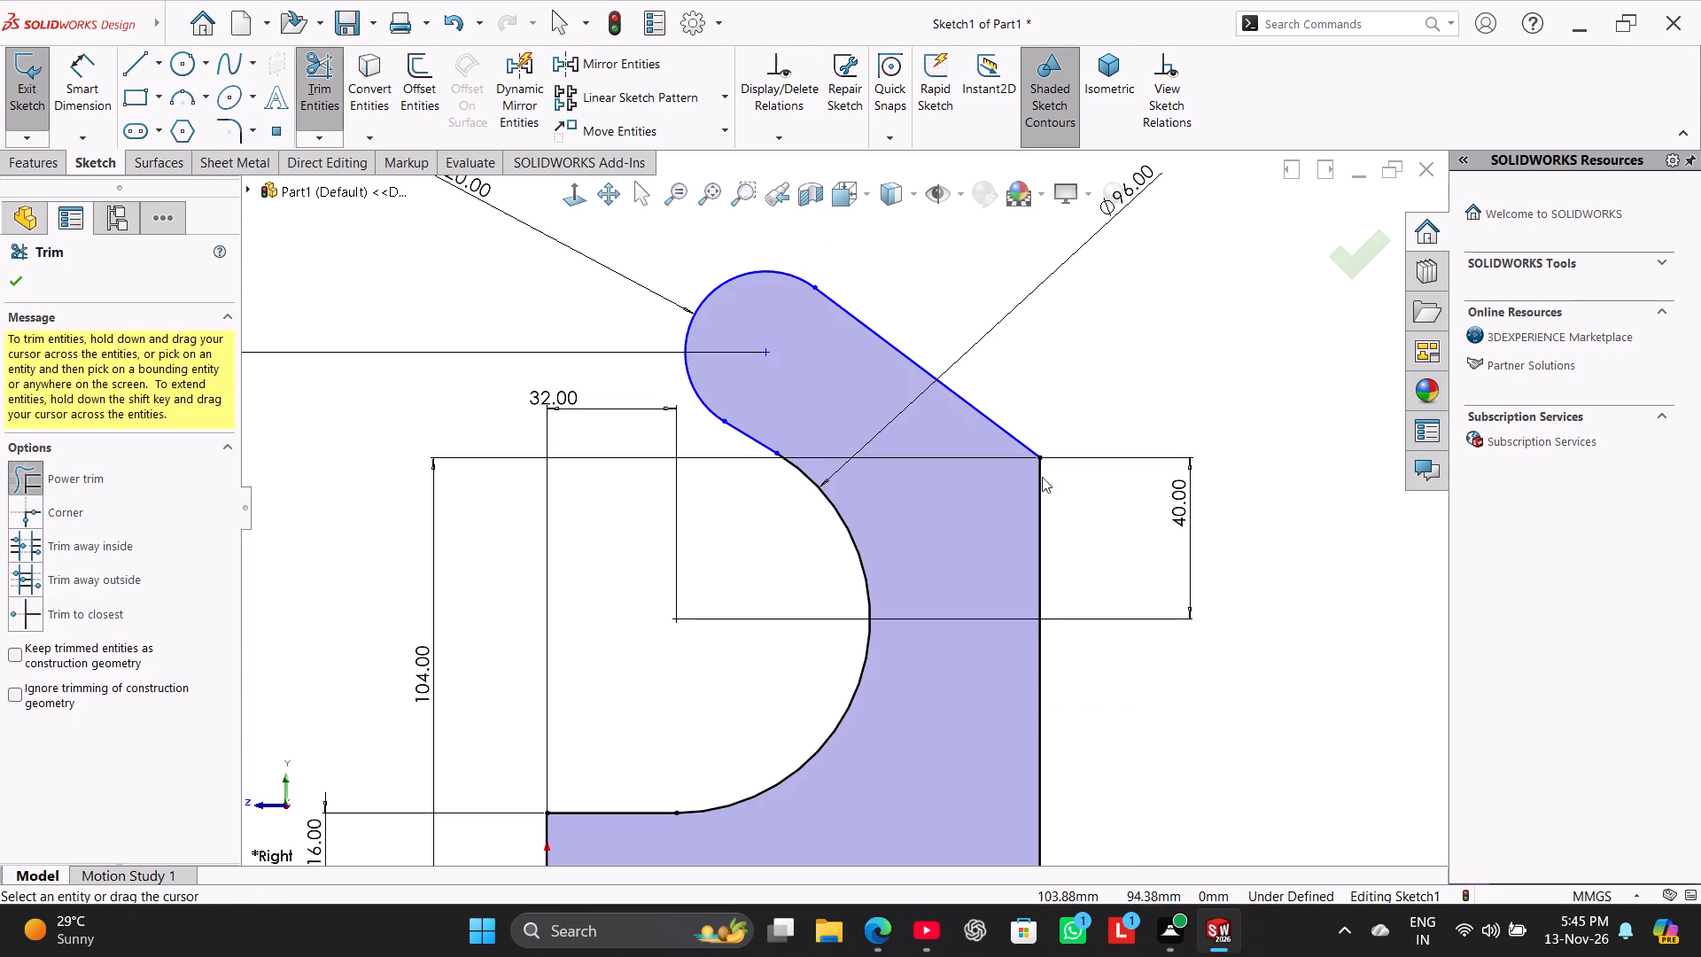
pyautogui.rightClick(1230, 390)
pyautogui.click(1289, 447)
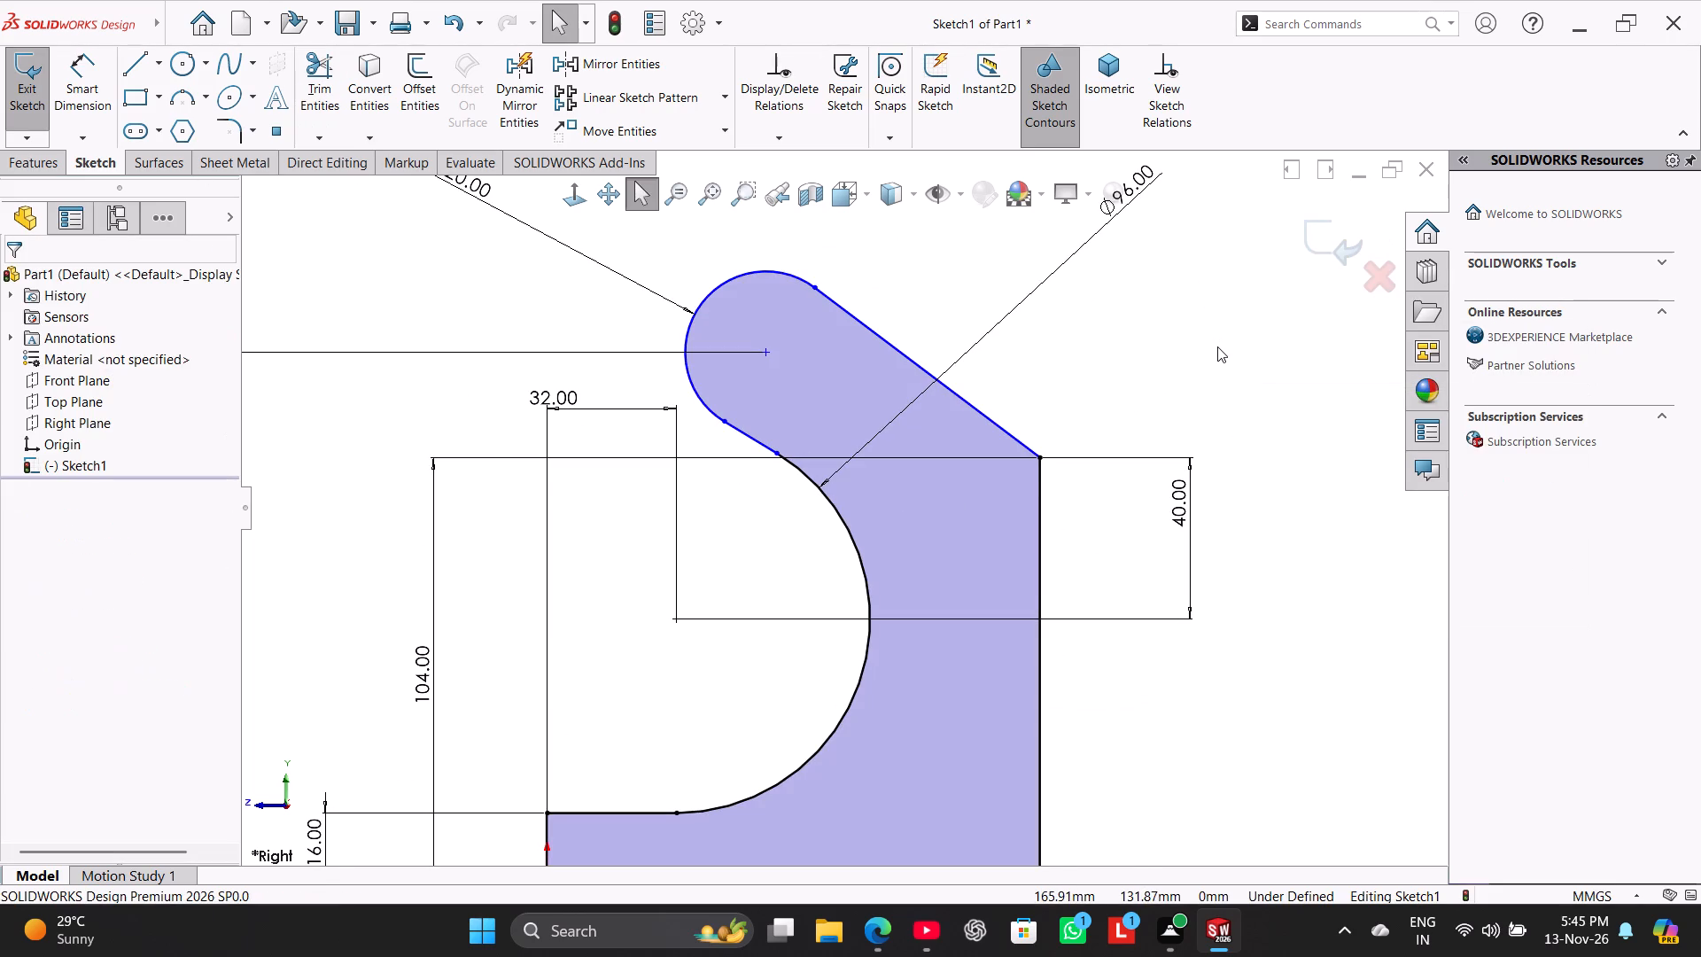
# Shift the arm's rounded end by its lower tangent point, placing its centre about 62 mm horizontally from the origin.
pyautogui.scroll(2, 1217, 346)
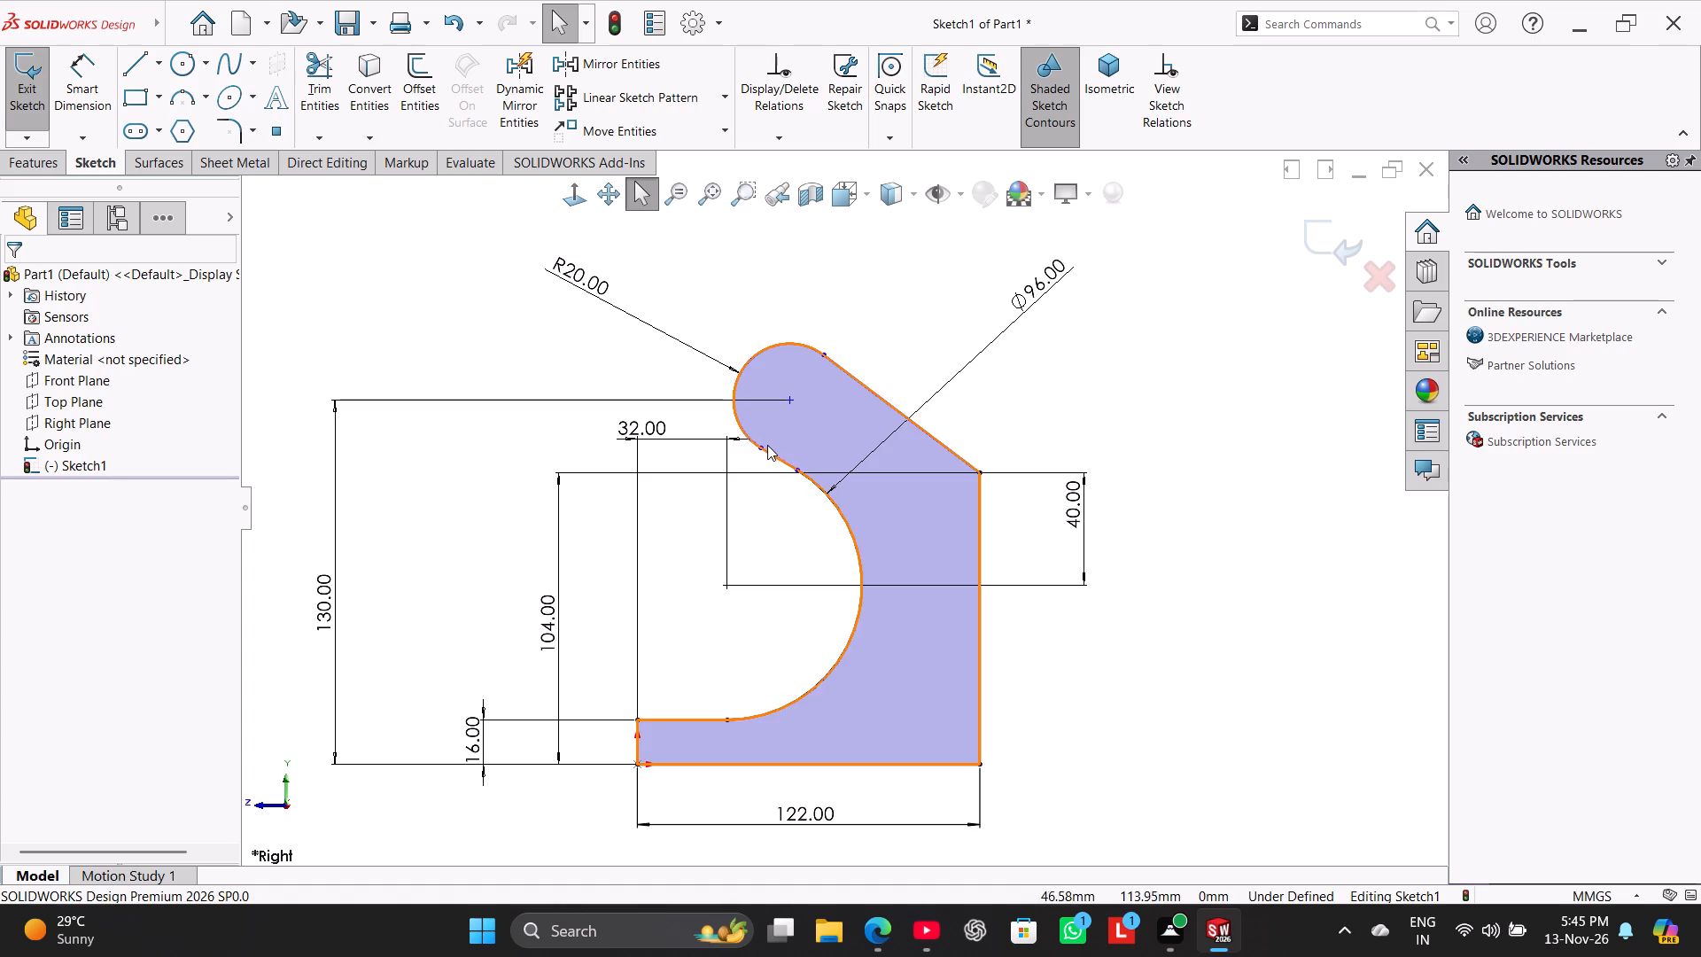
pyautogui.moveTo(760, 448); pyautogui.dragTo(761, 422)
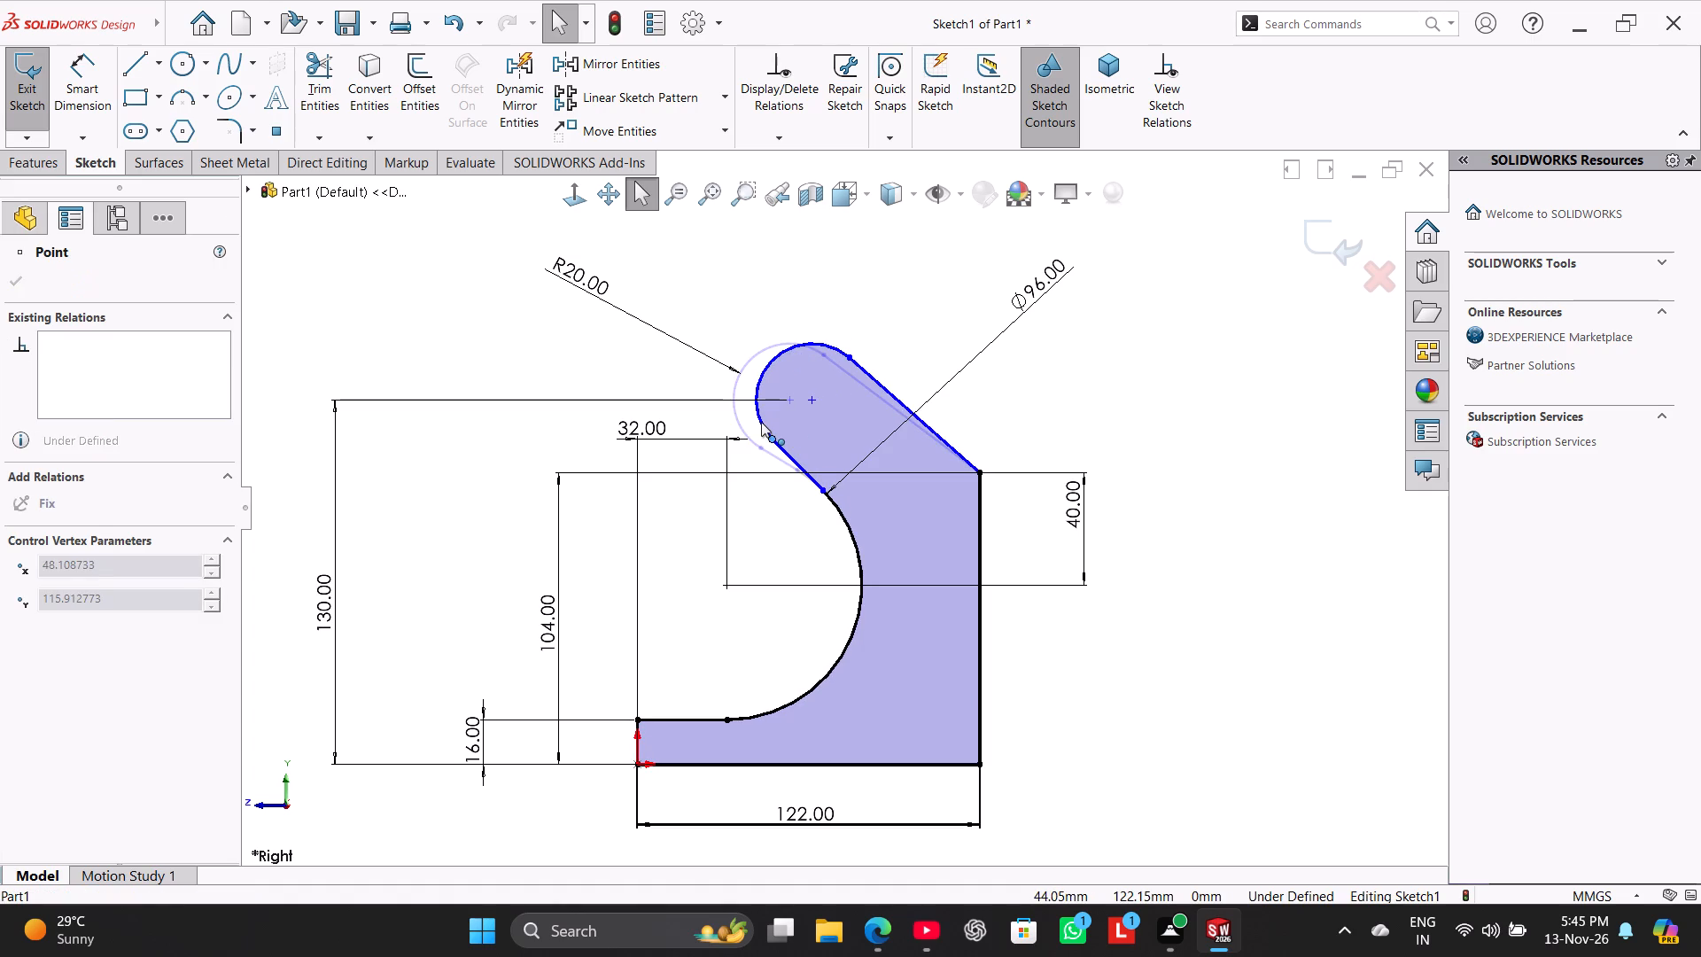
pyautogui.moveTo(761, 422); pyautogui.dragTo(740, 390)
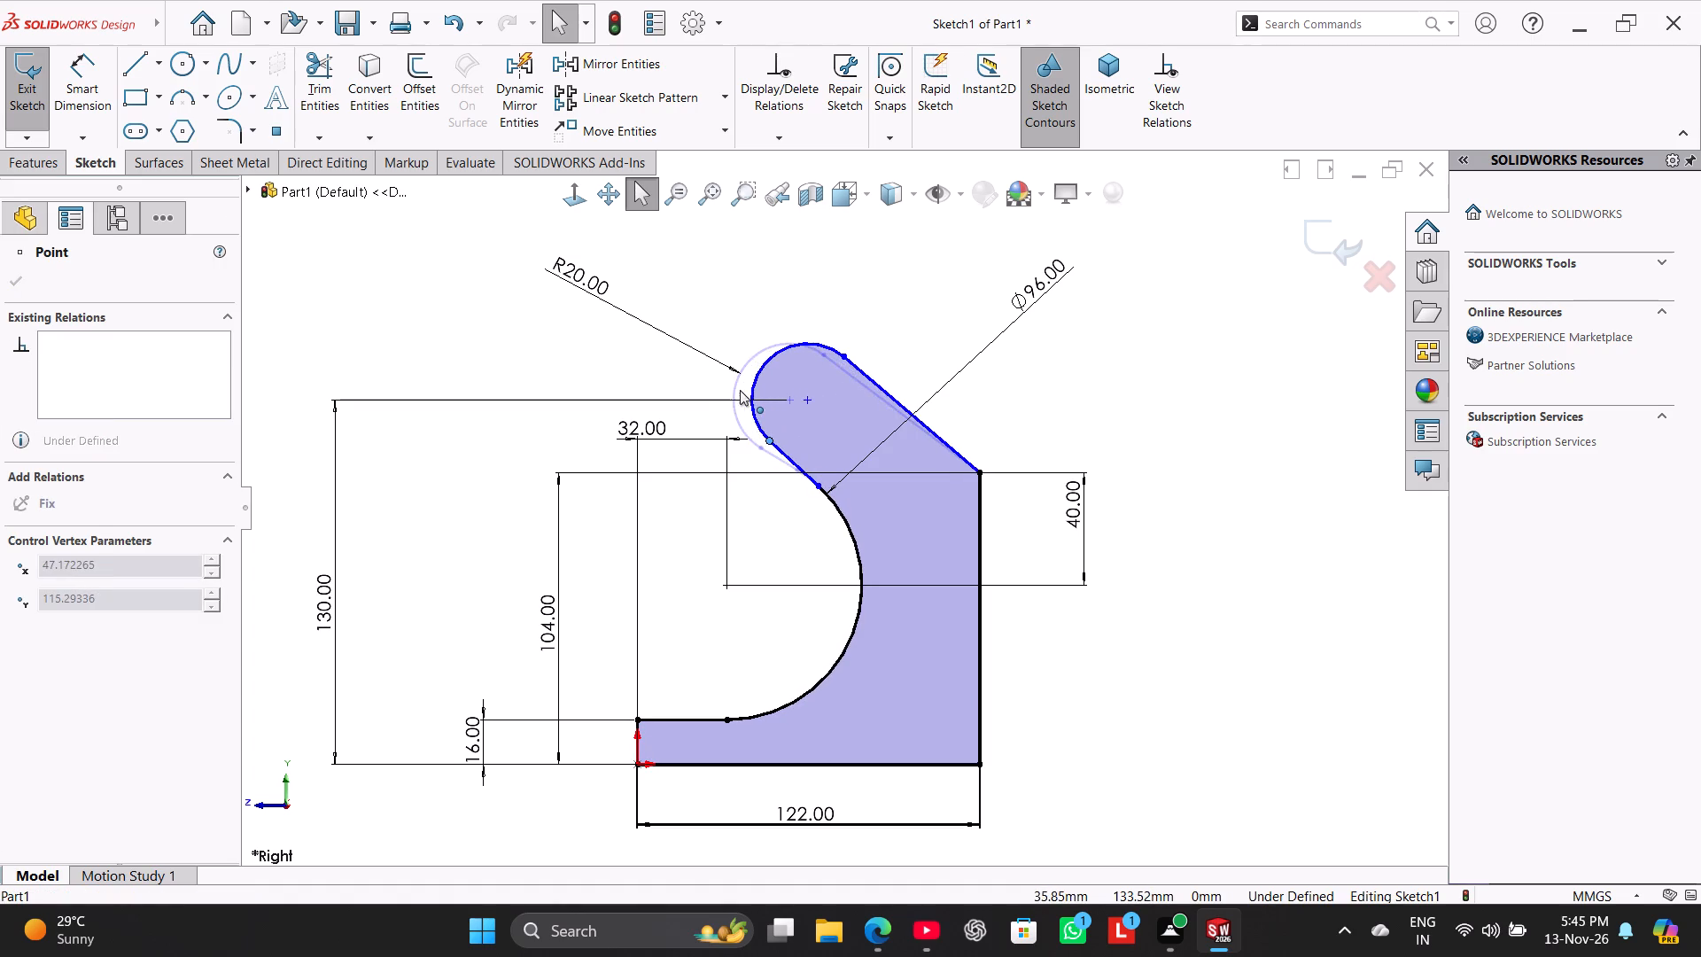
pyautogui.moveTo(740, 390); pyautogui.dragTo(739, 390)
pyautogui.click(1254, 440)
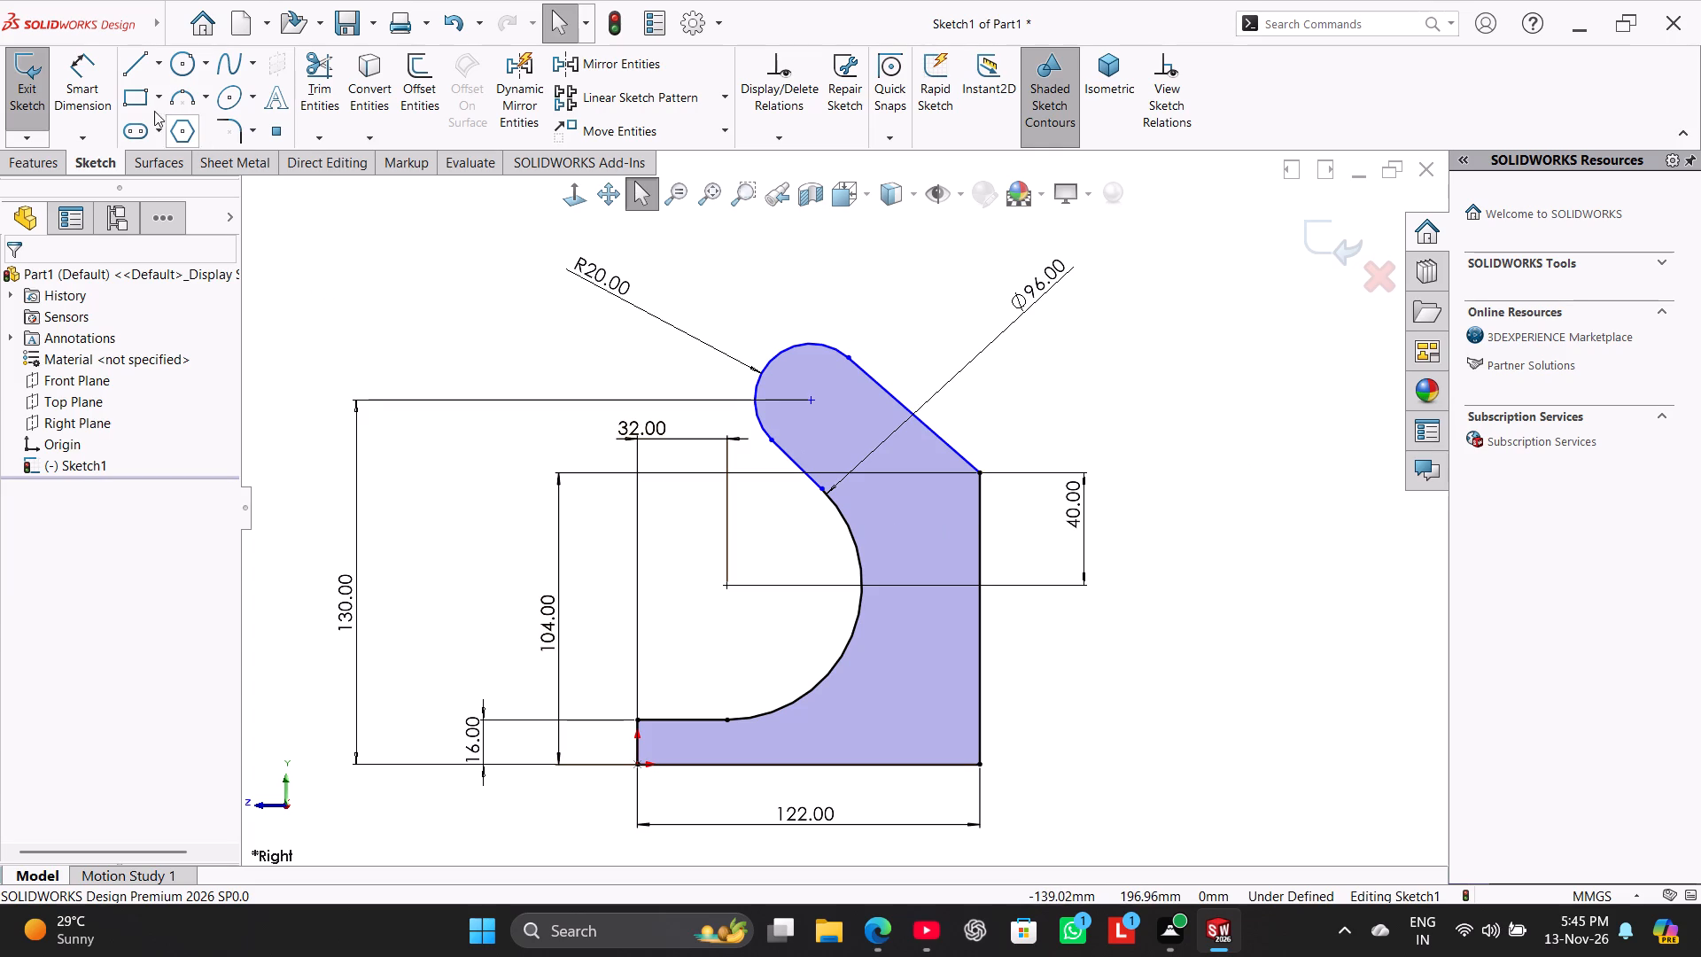
# Dimension the horizontal distance between the rounded end's centre and the 96 mm arc's centre to 25 mm.
pyautogui.click(81, 89)
pyautogui.click(807, 396)
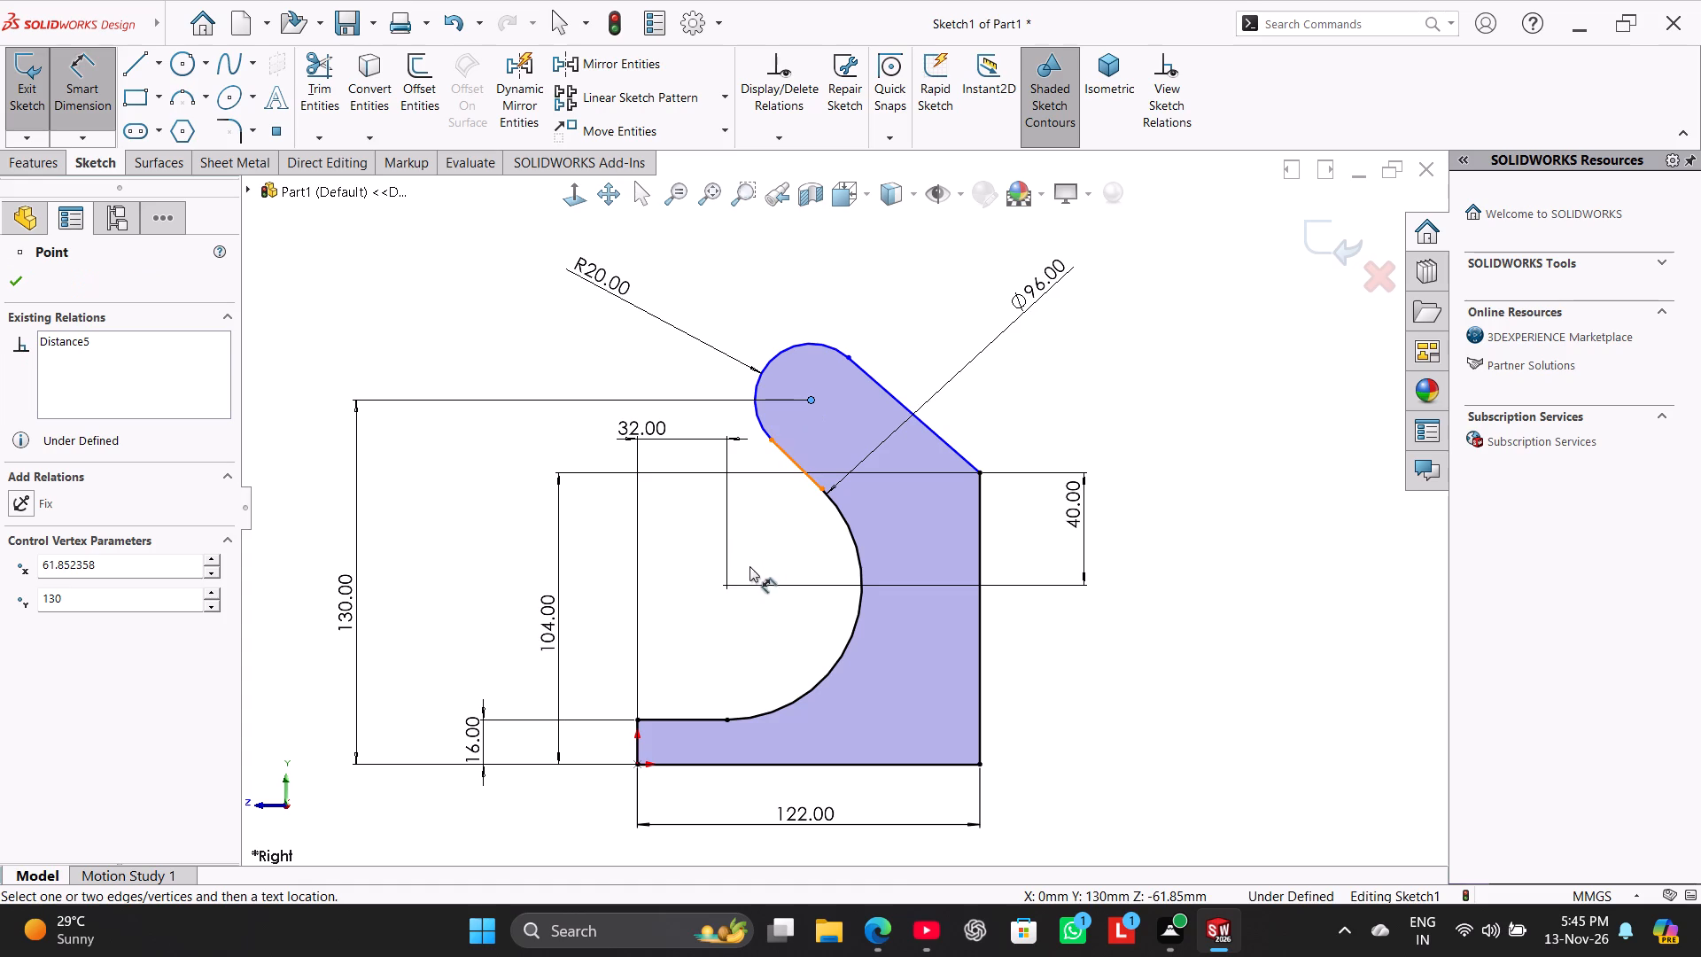
pyautogui.click(726, 580)
pyautogui.click(755, 613)
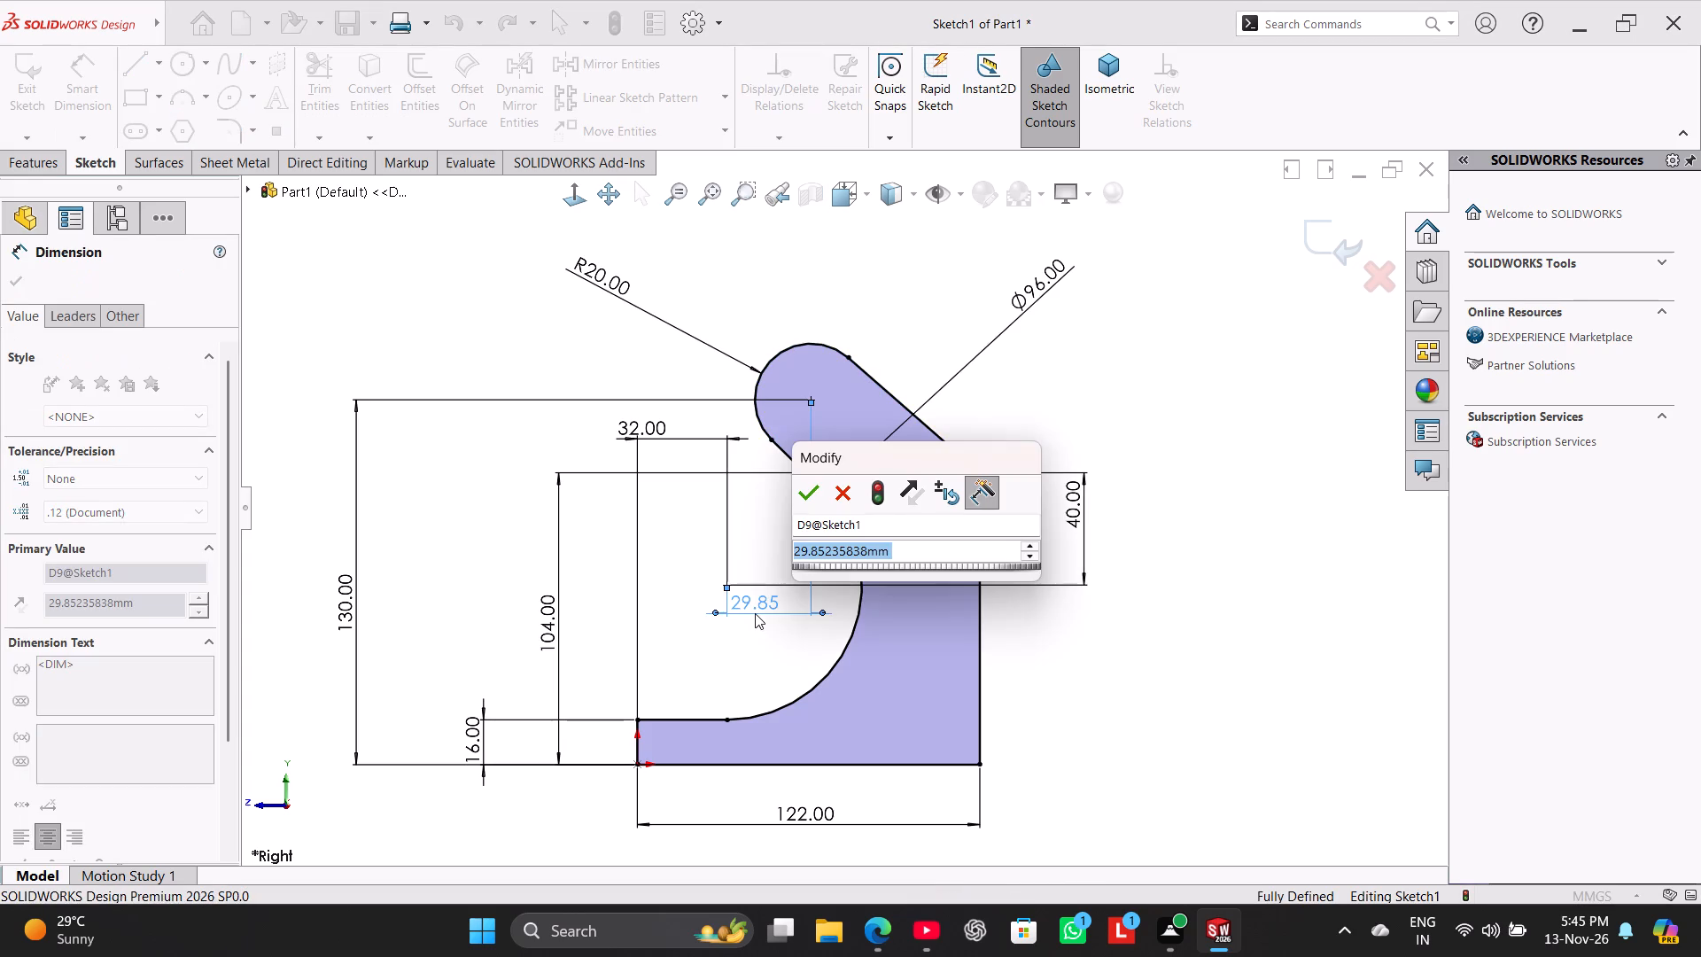
pyautogui.write('25')
pyautogui.press('Return')
pyautogui.rightClick(1256, 519)
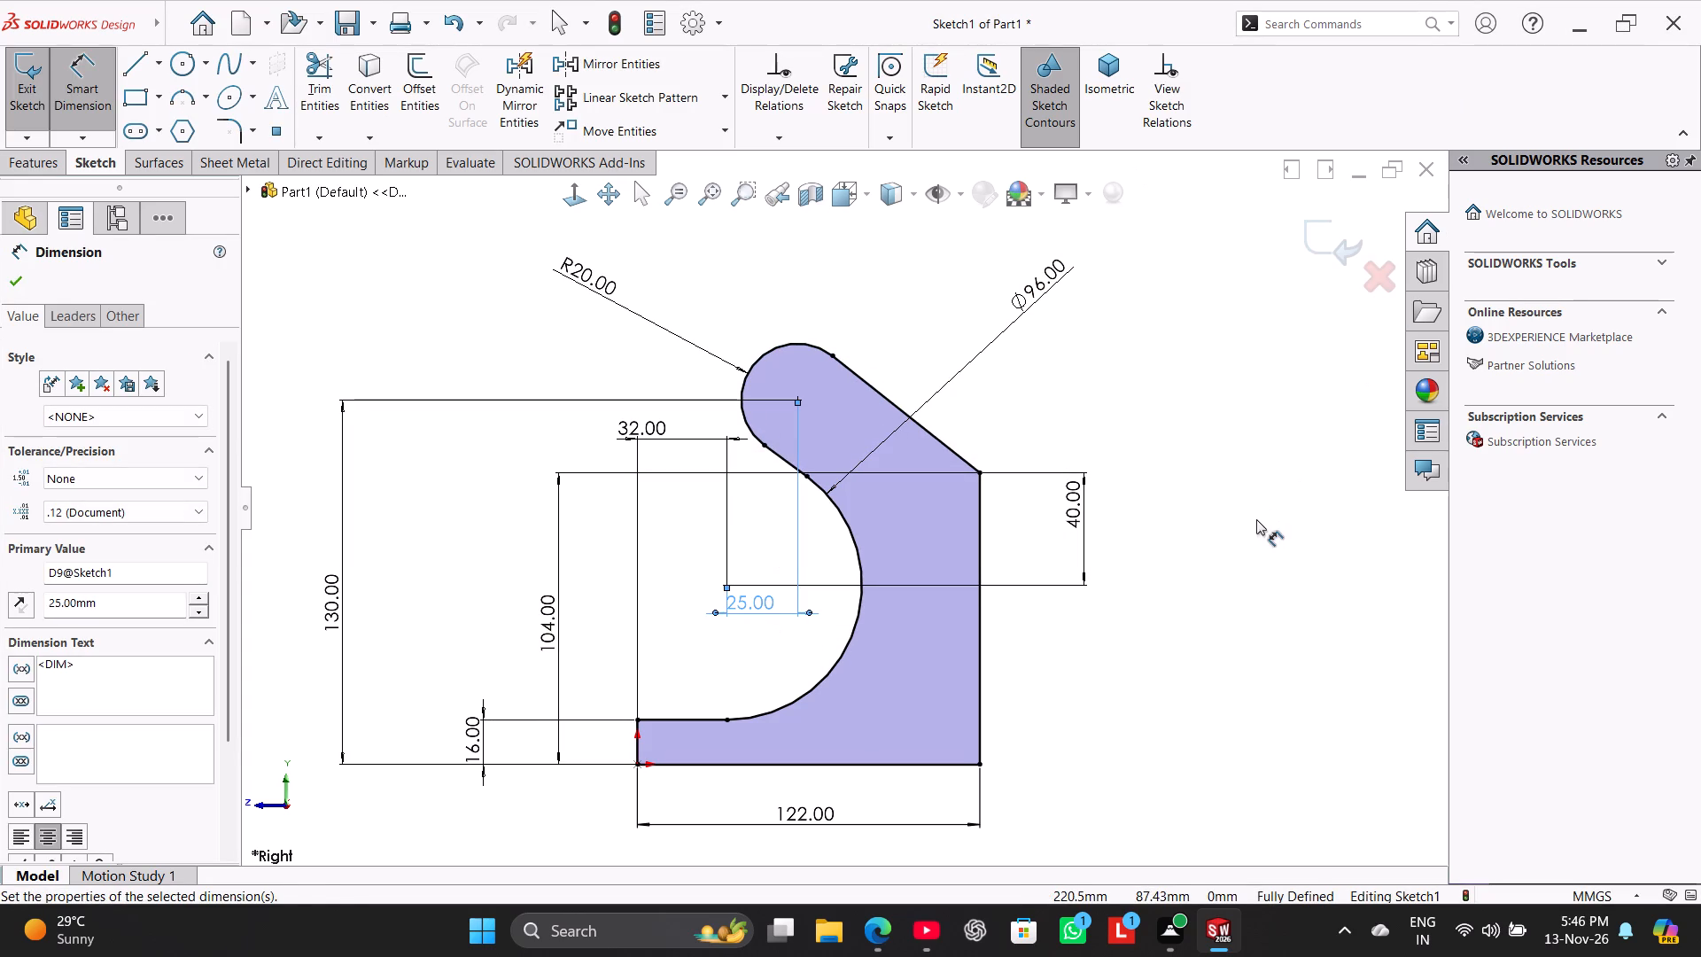
pyautogui.click(1316, 579)
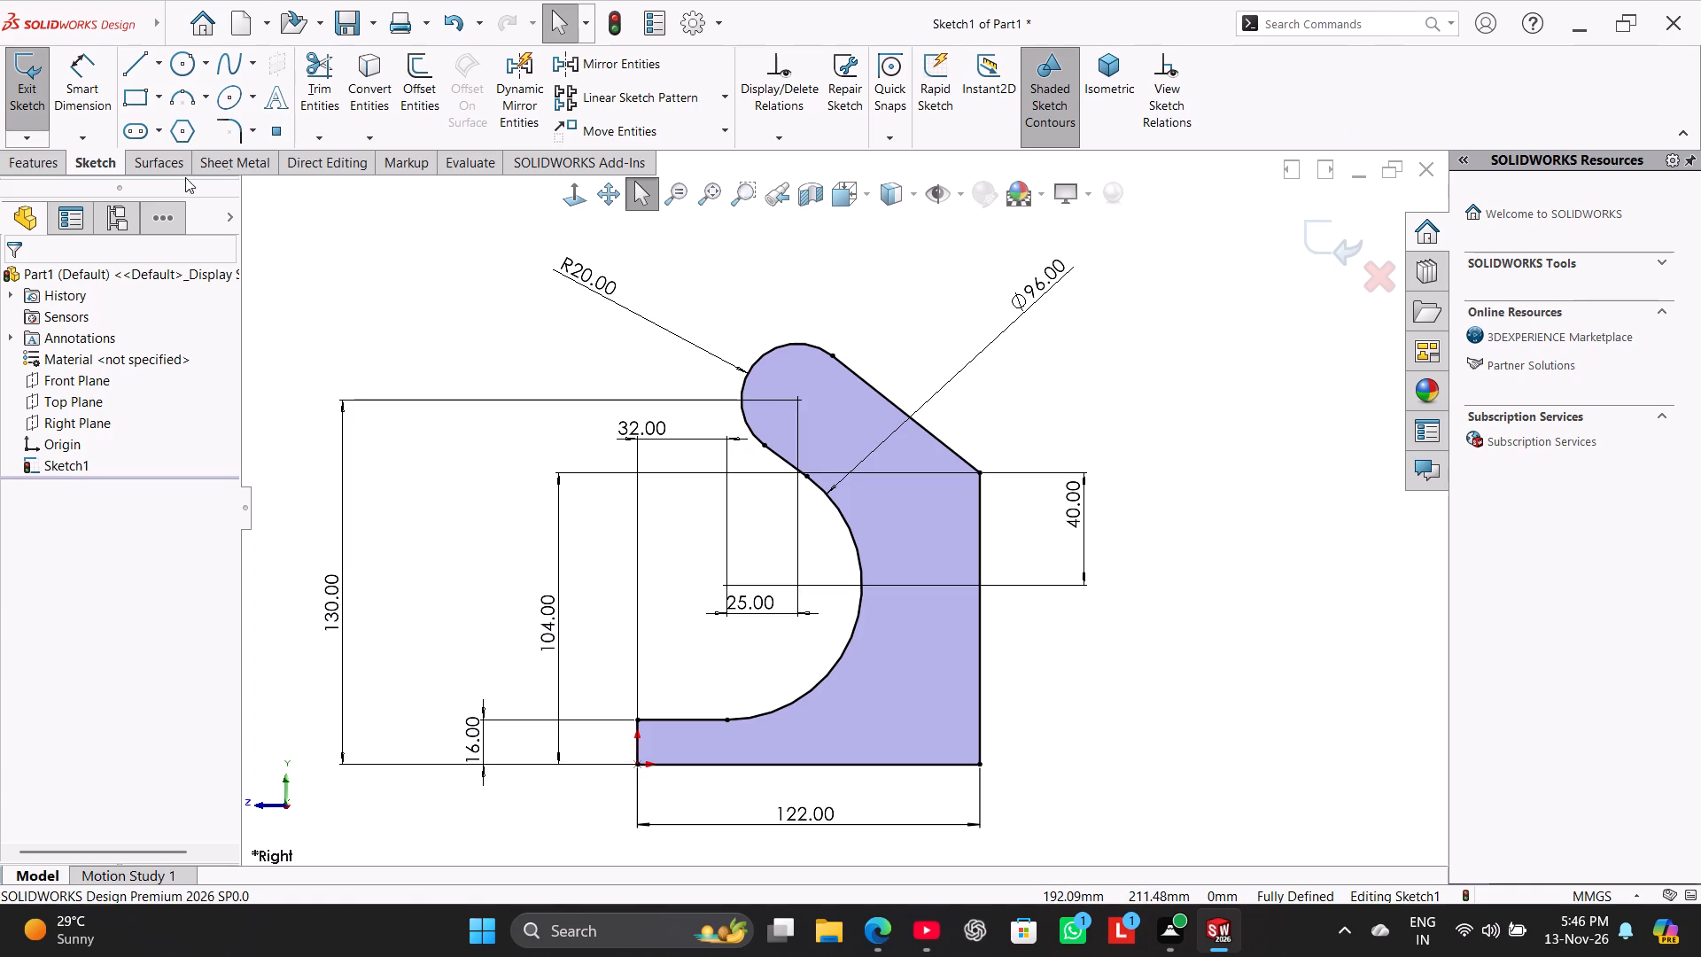
# Sketch a circle of about 20 mm radius centred on the arm's rounded end.
pyautogui.click(172, 66)
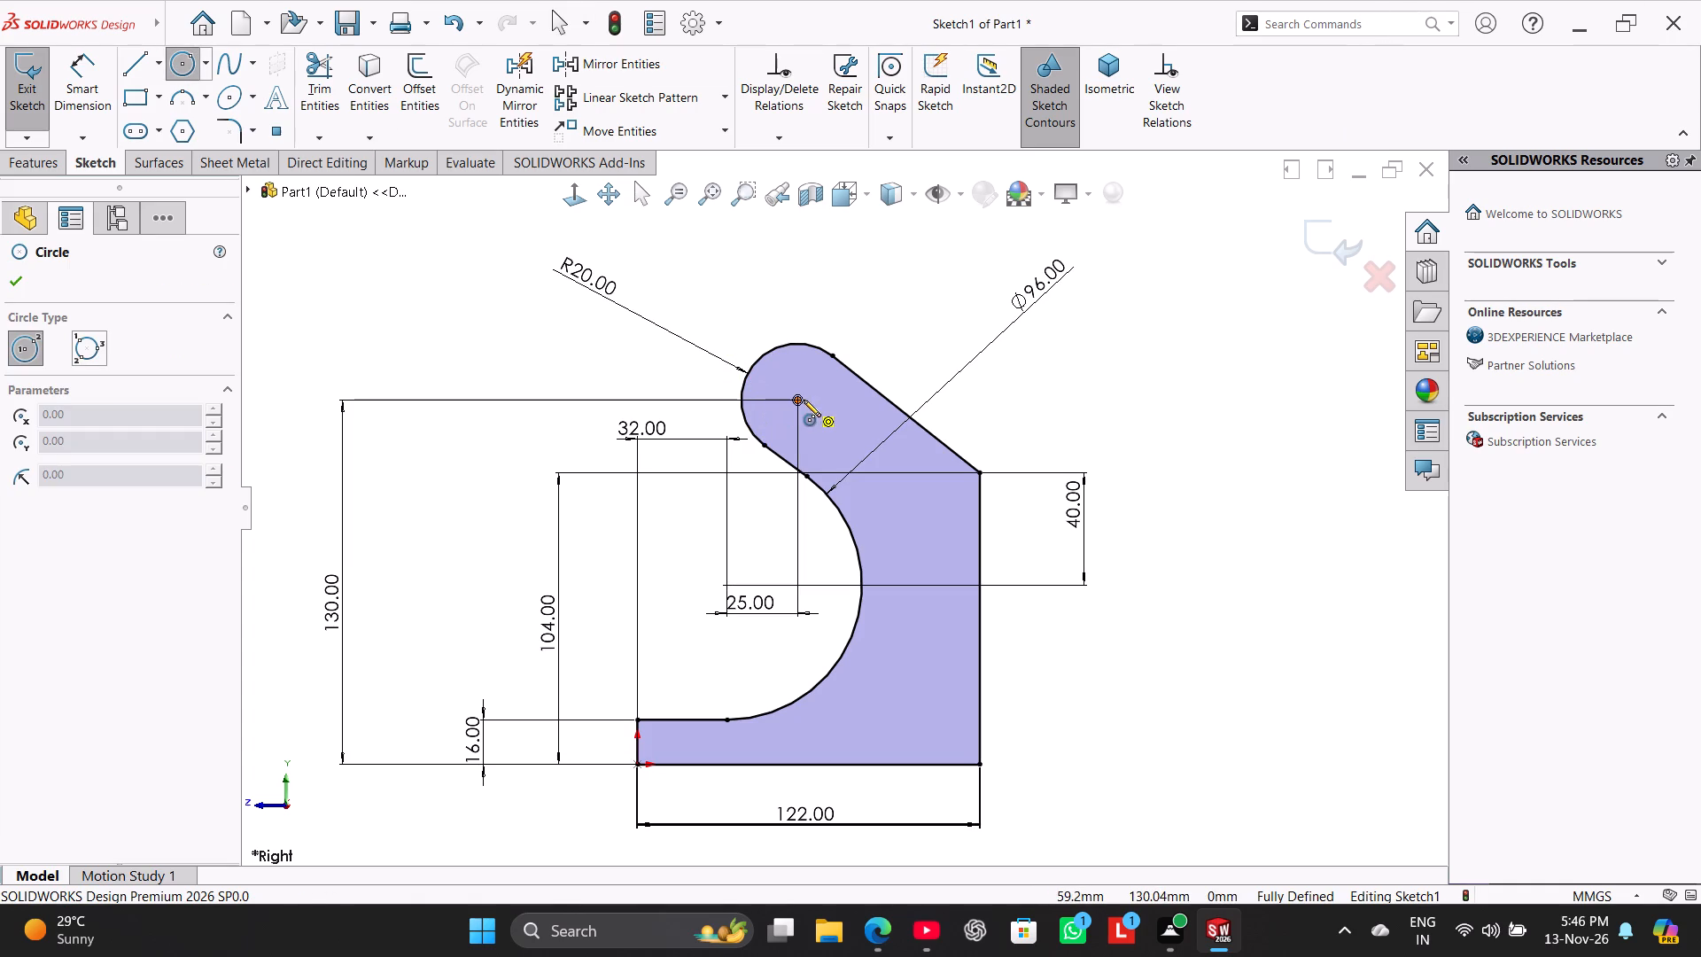
pyautogui.click(797, 400)
pyautogui.click(831, 447)
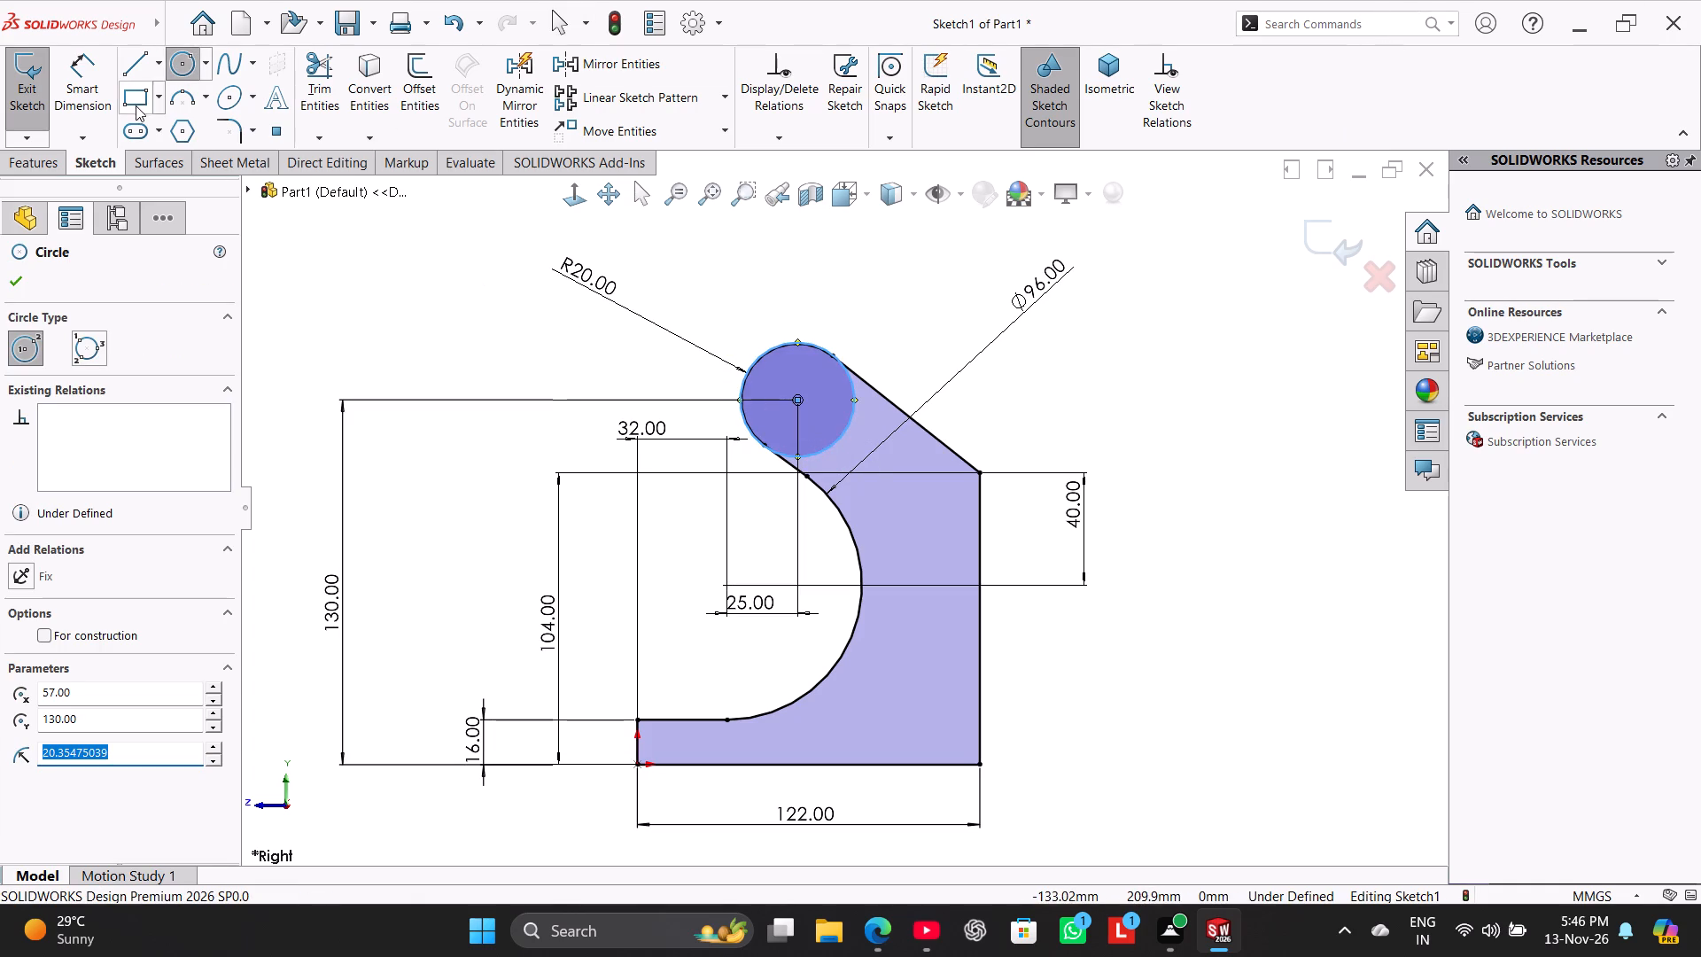
# Dimension the diameter of the circle in the arm's rounded end to 20 mm.
pyautogui.click(79, 74)
pyautogui.click(849, 422)
pyautogui.click(896, 283)
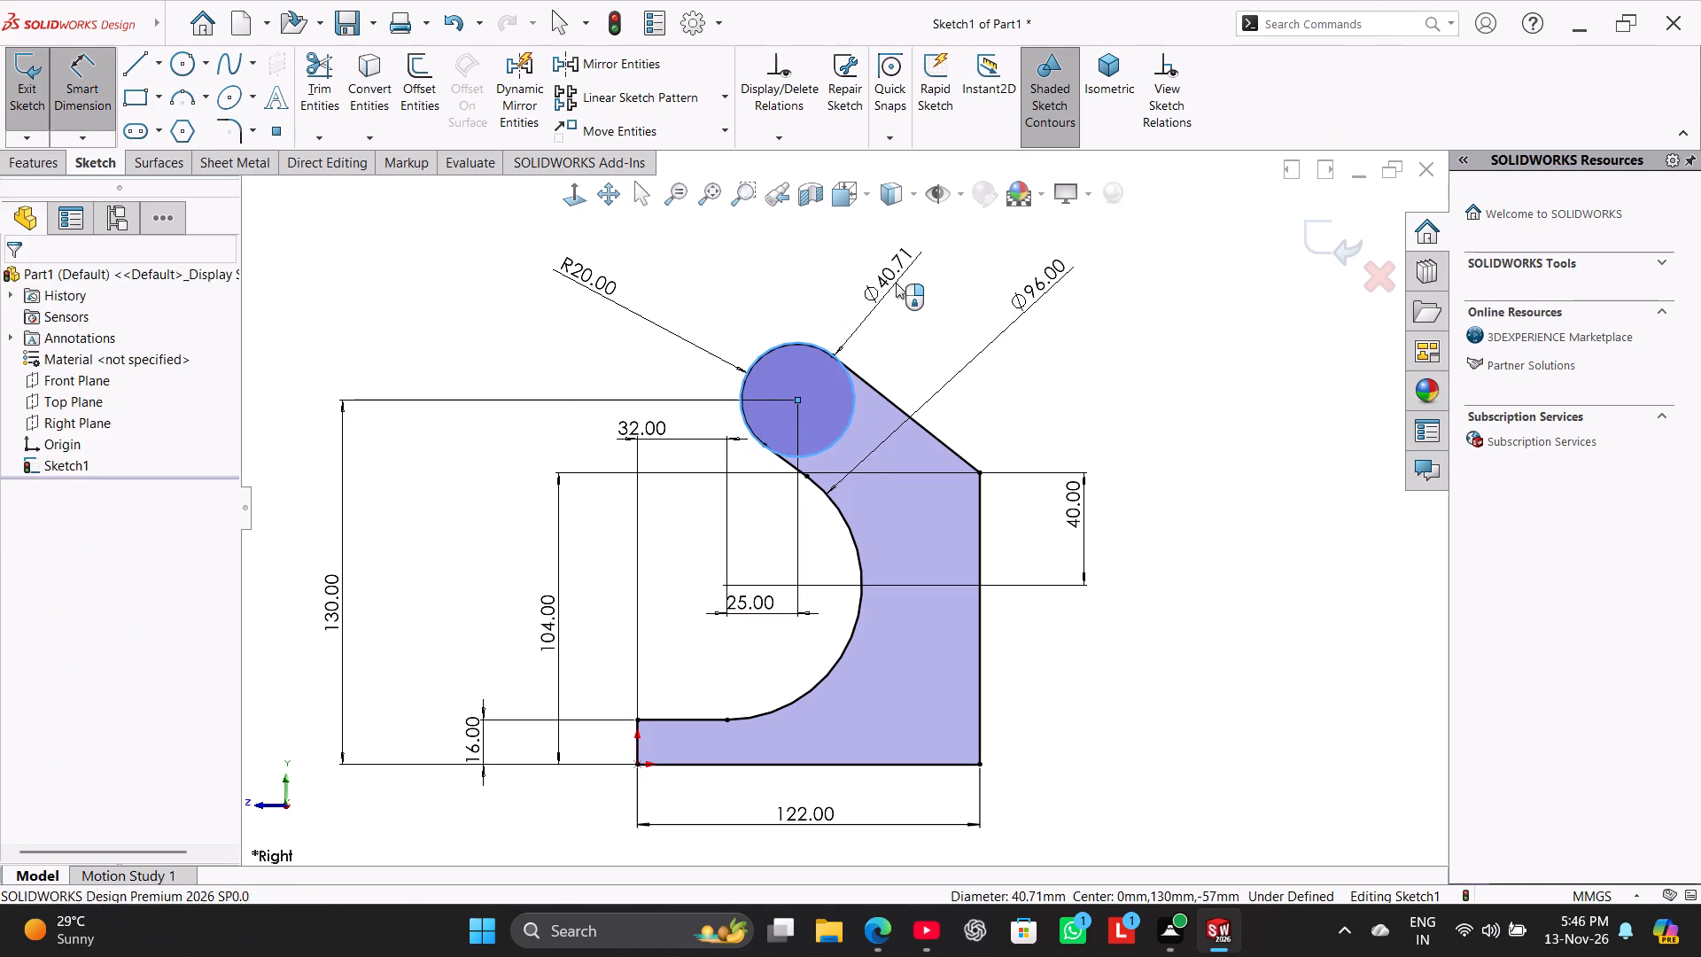
pyautogui.write('20')
pyautogui.press('Return')
pyautogui.rightClick(1032, 352)
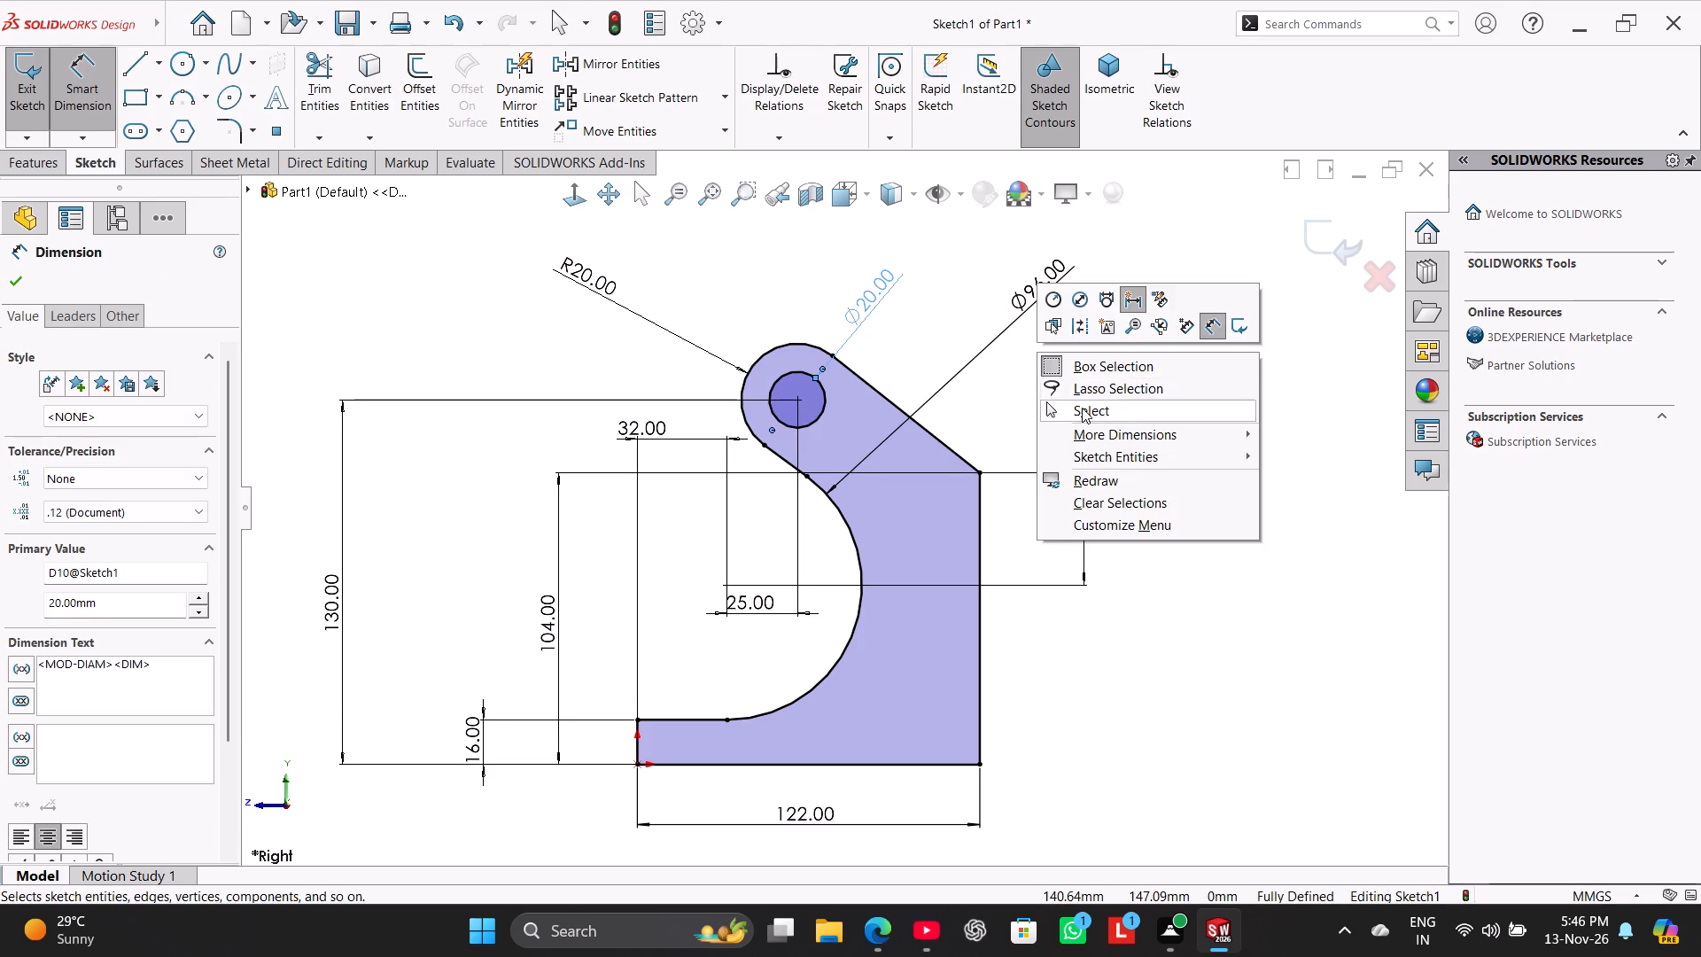
# Extrude the closed profile with the 20 mm hole as a Mid Plane boss, 88 mm deep.
pyautogui.click(1090, 411)
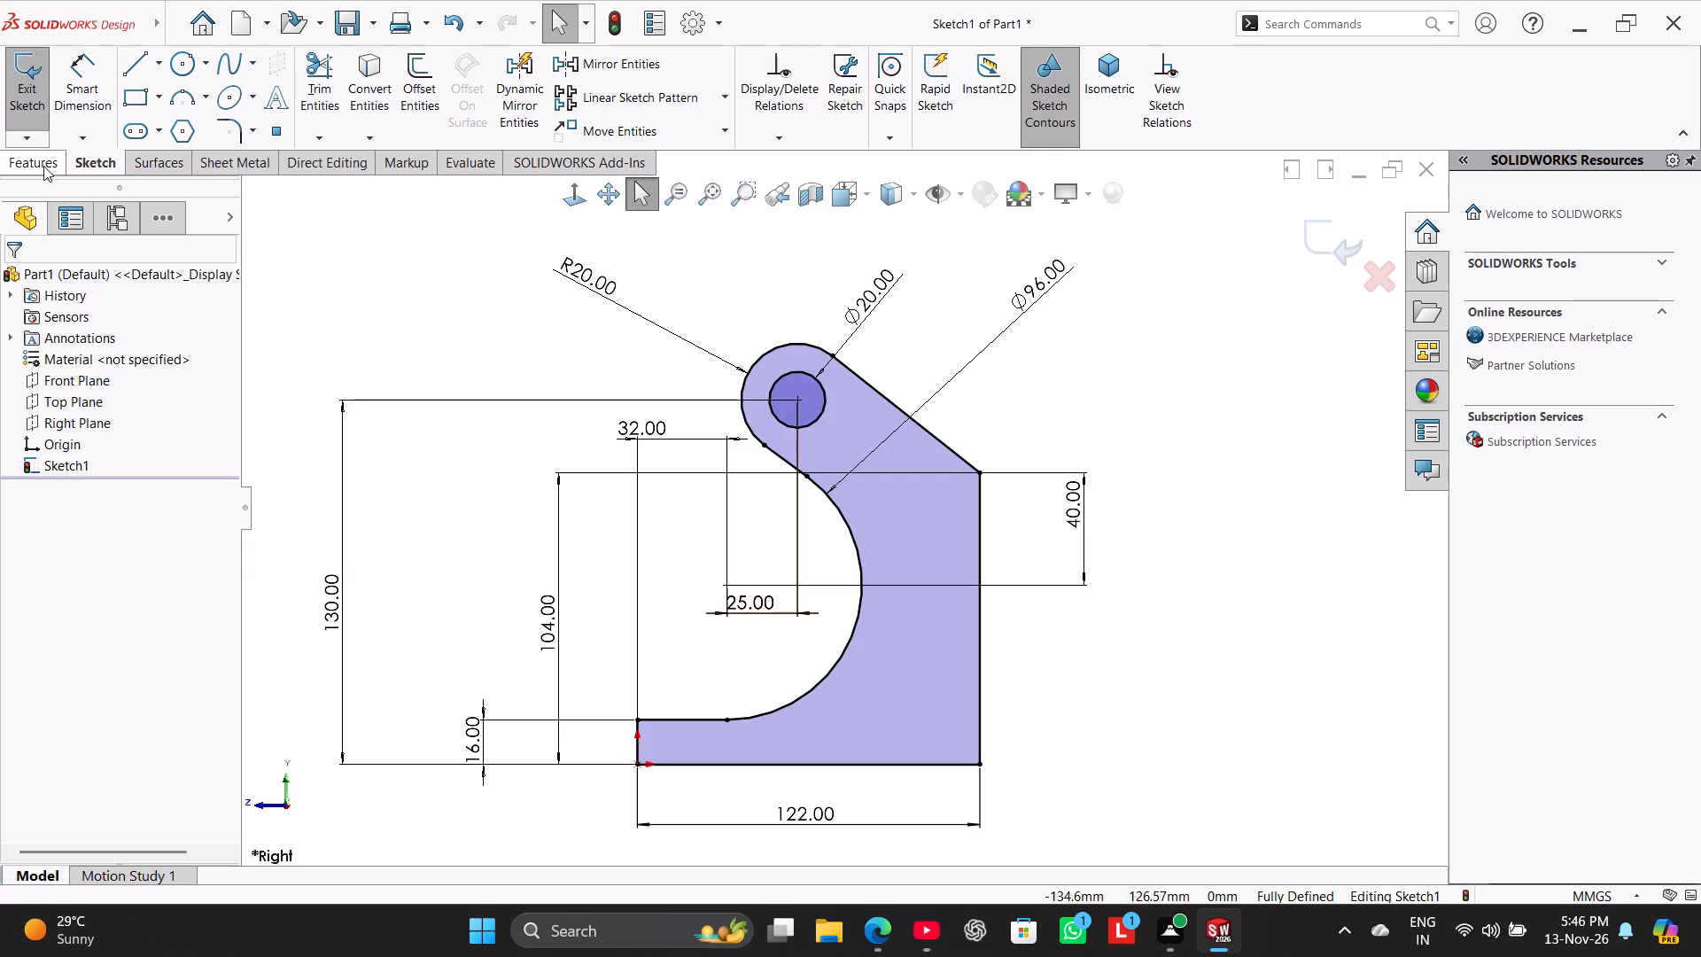
pyautogui.click(43, 166)
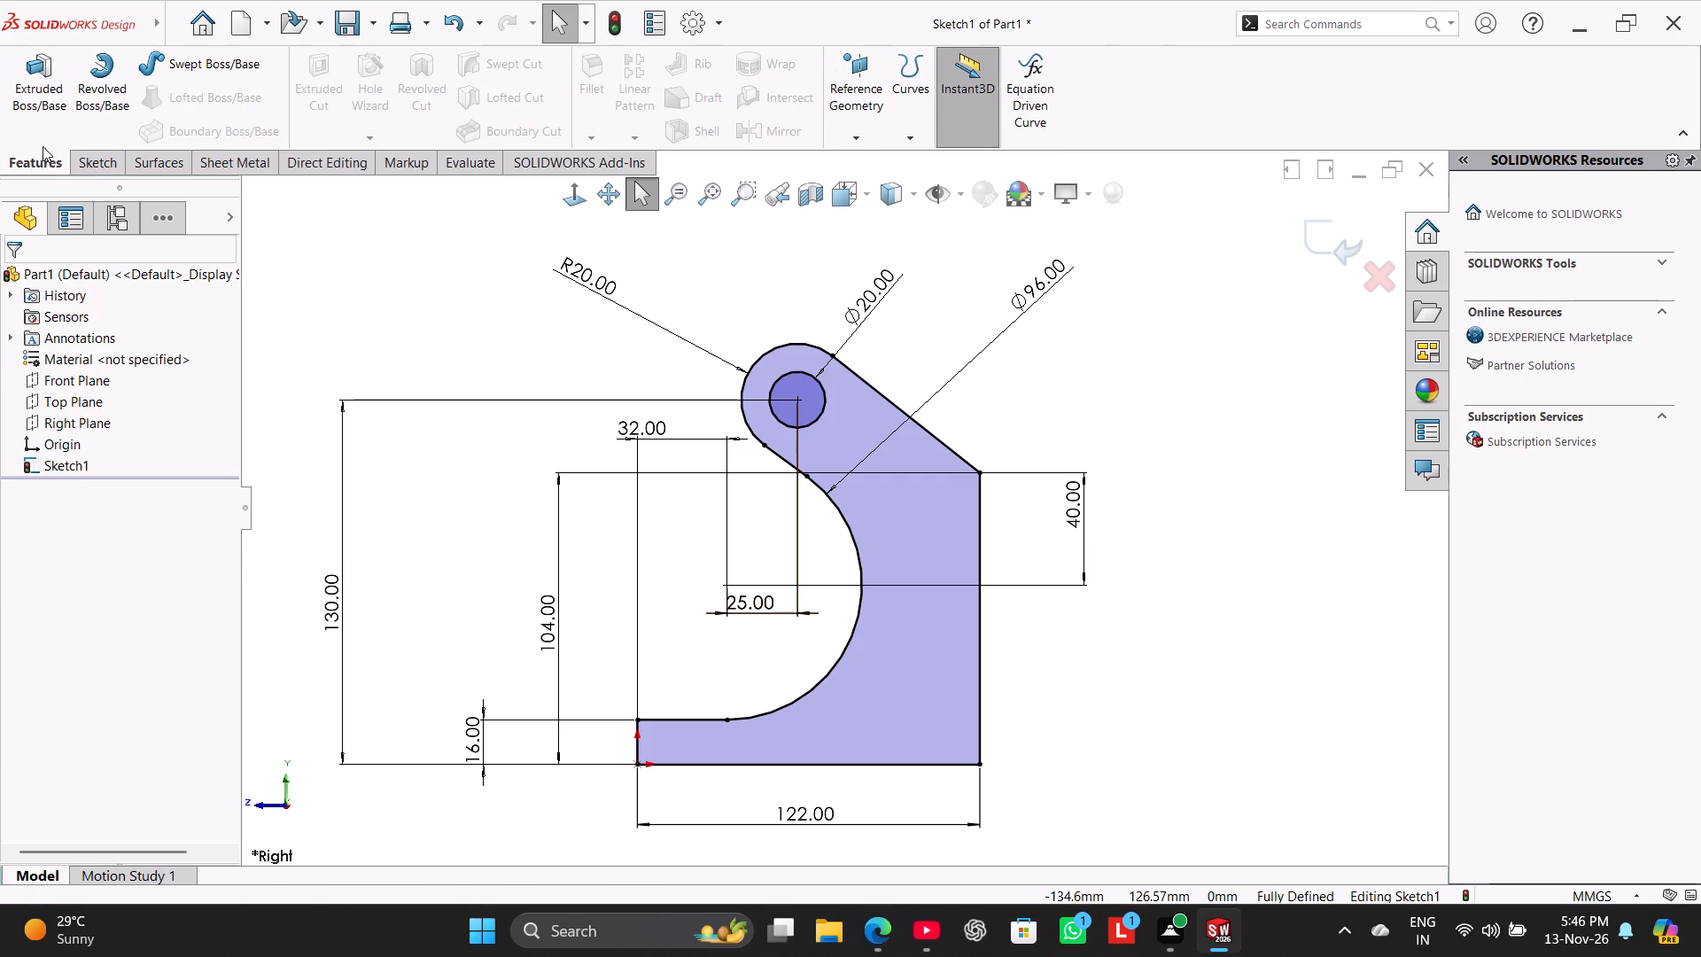
pyautogui.click(41, 117)
pyautogui.click(167, 411)
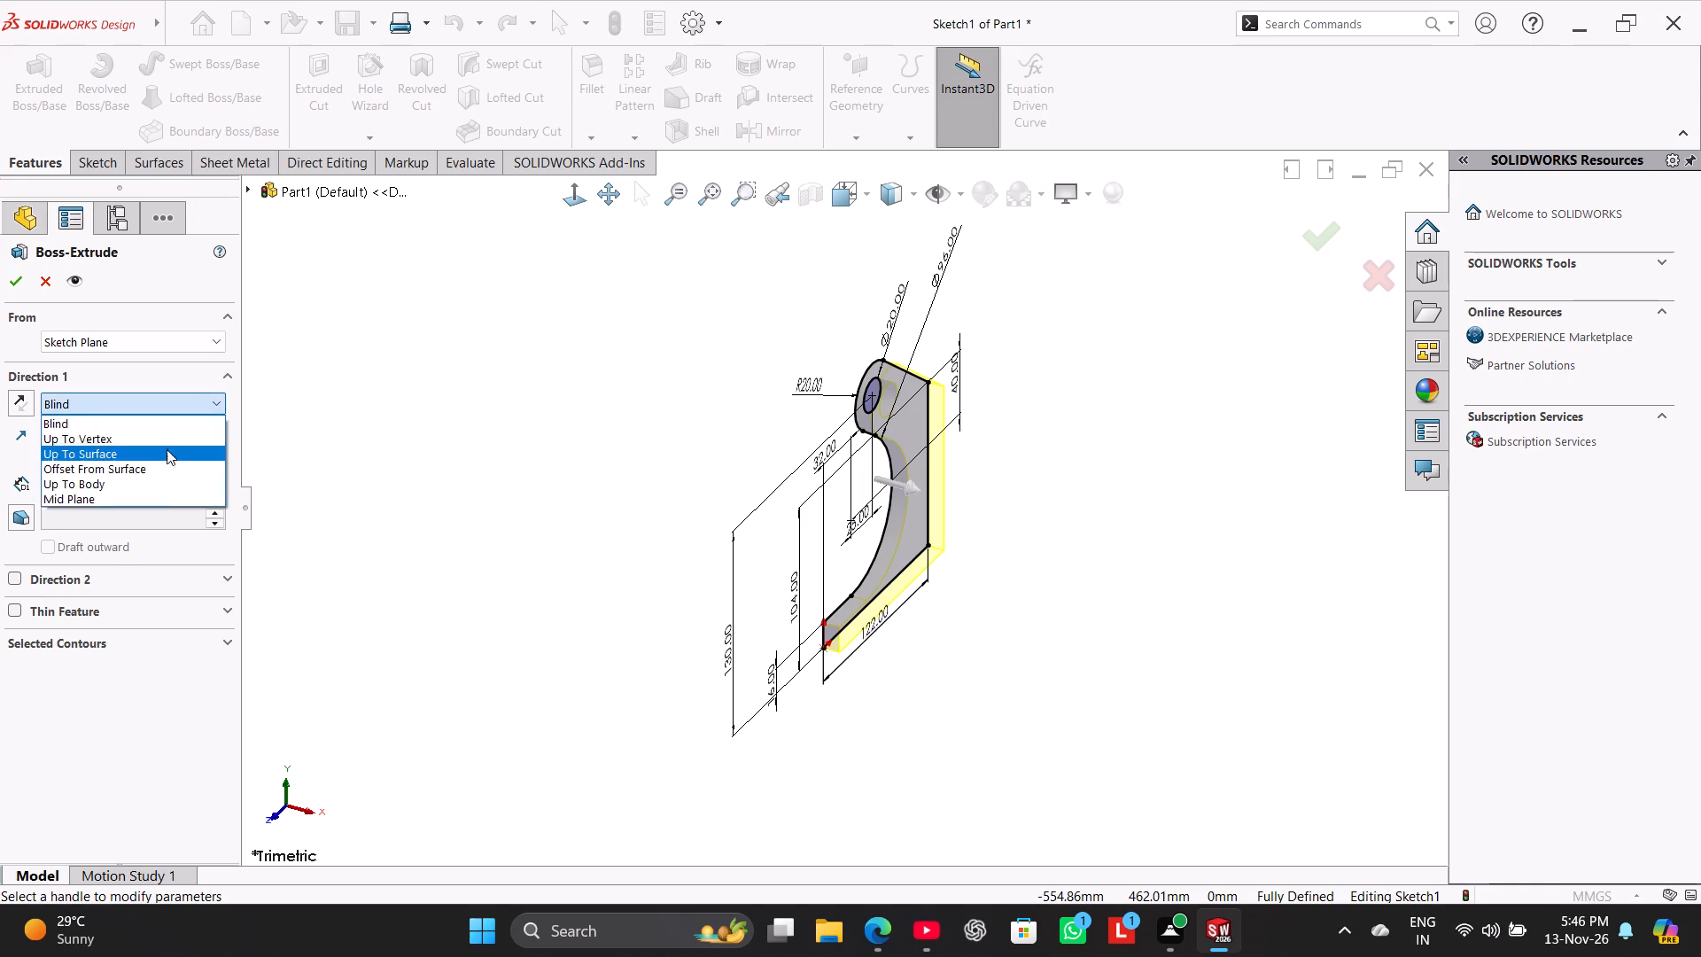
pyautogui.click(187, 508)
pyautogui.click(171, 403)
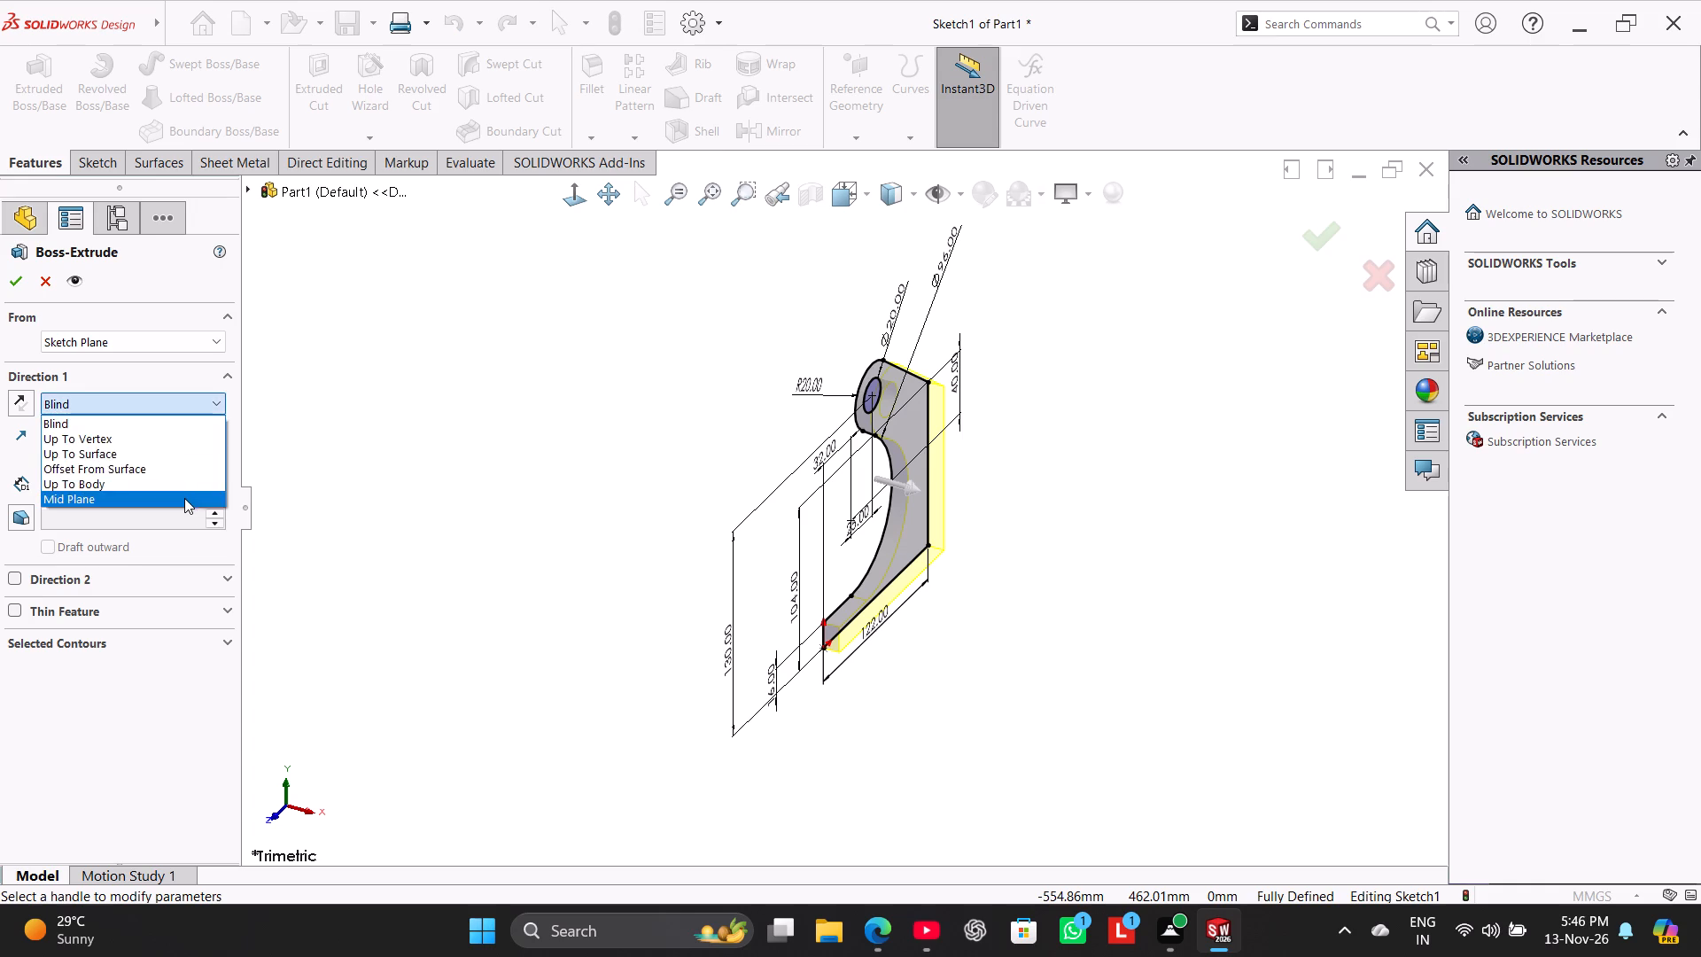
pyautogui.click(184, 498)
pyautogui.write('88')
pyautogui.press('Return')
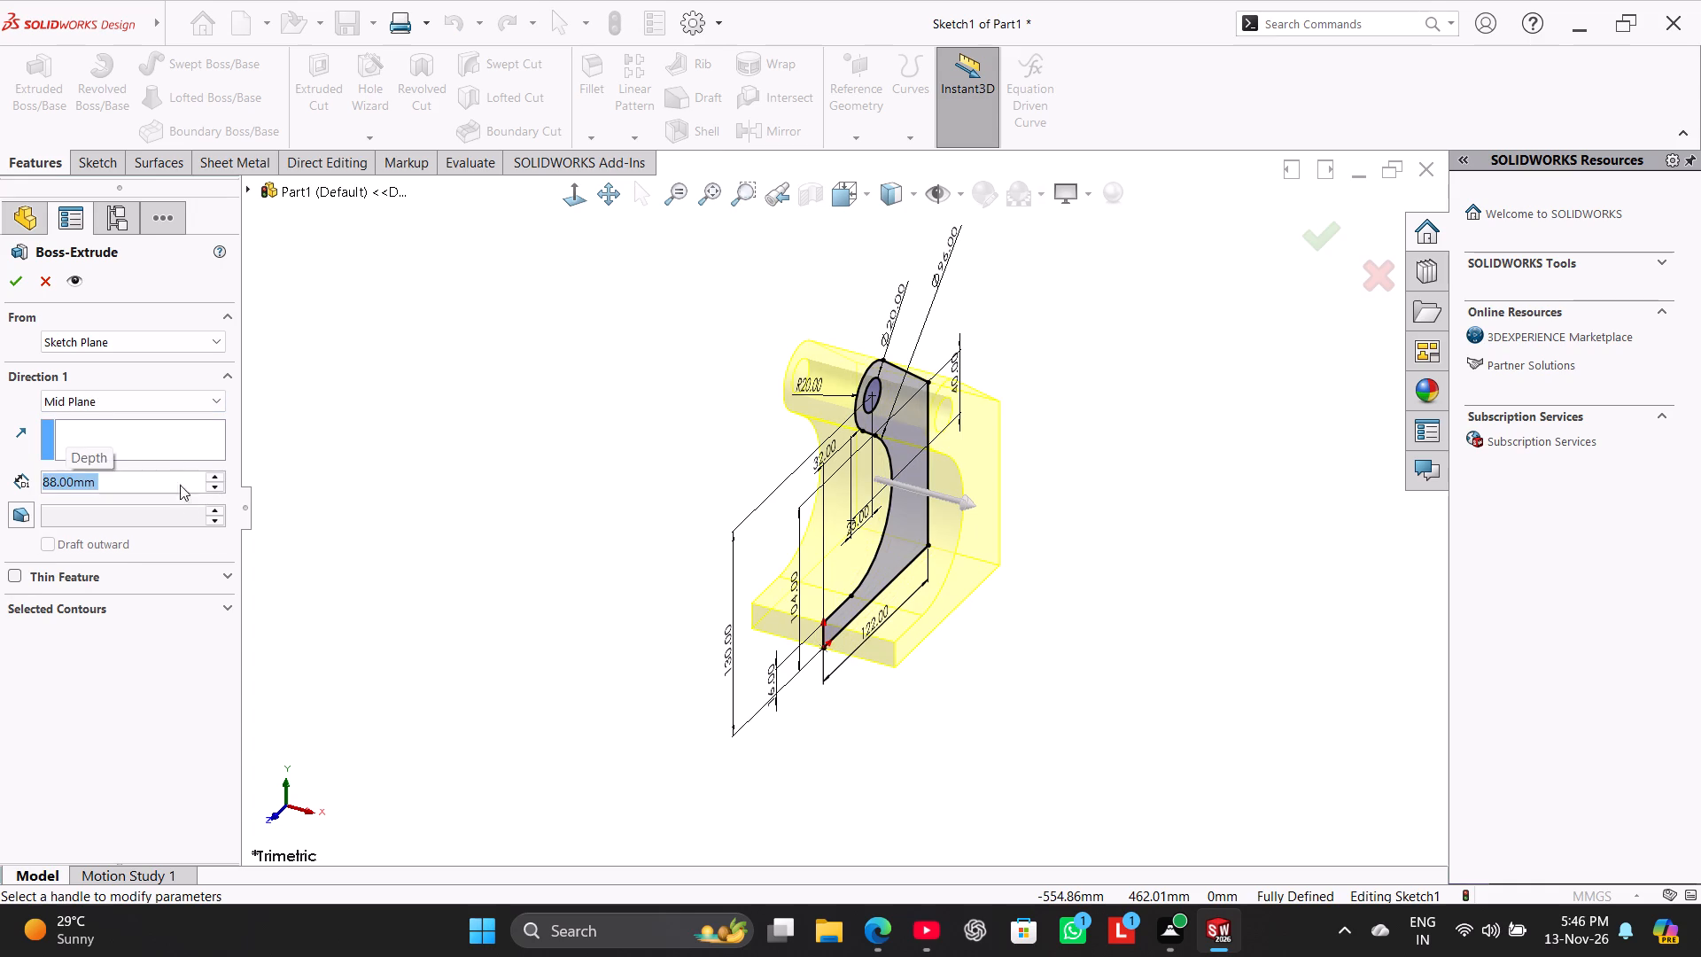
pyautogui.click(14, 271)
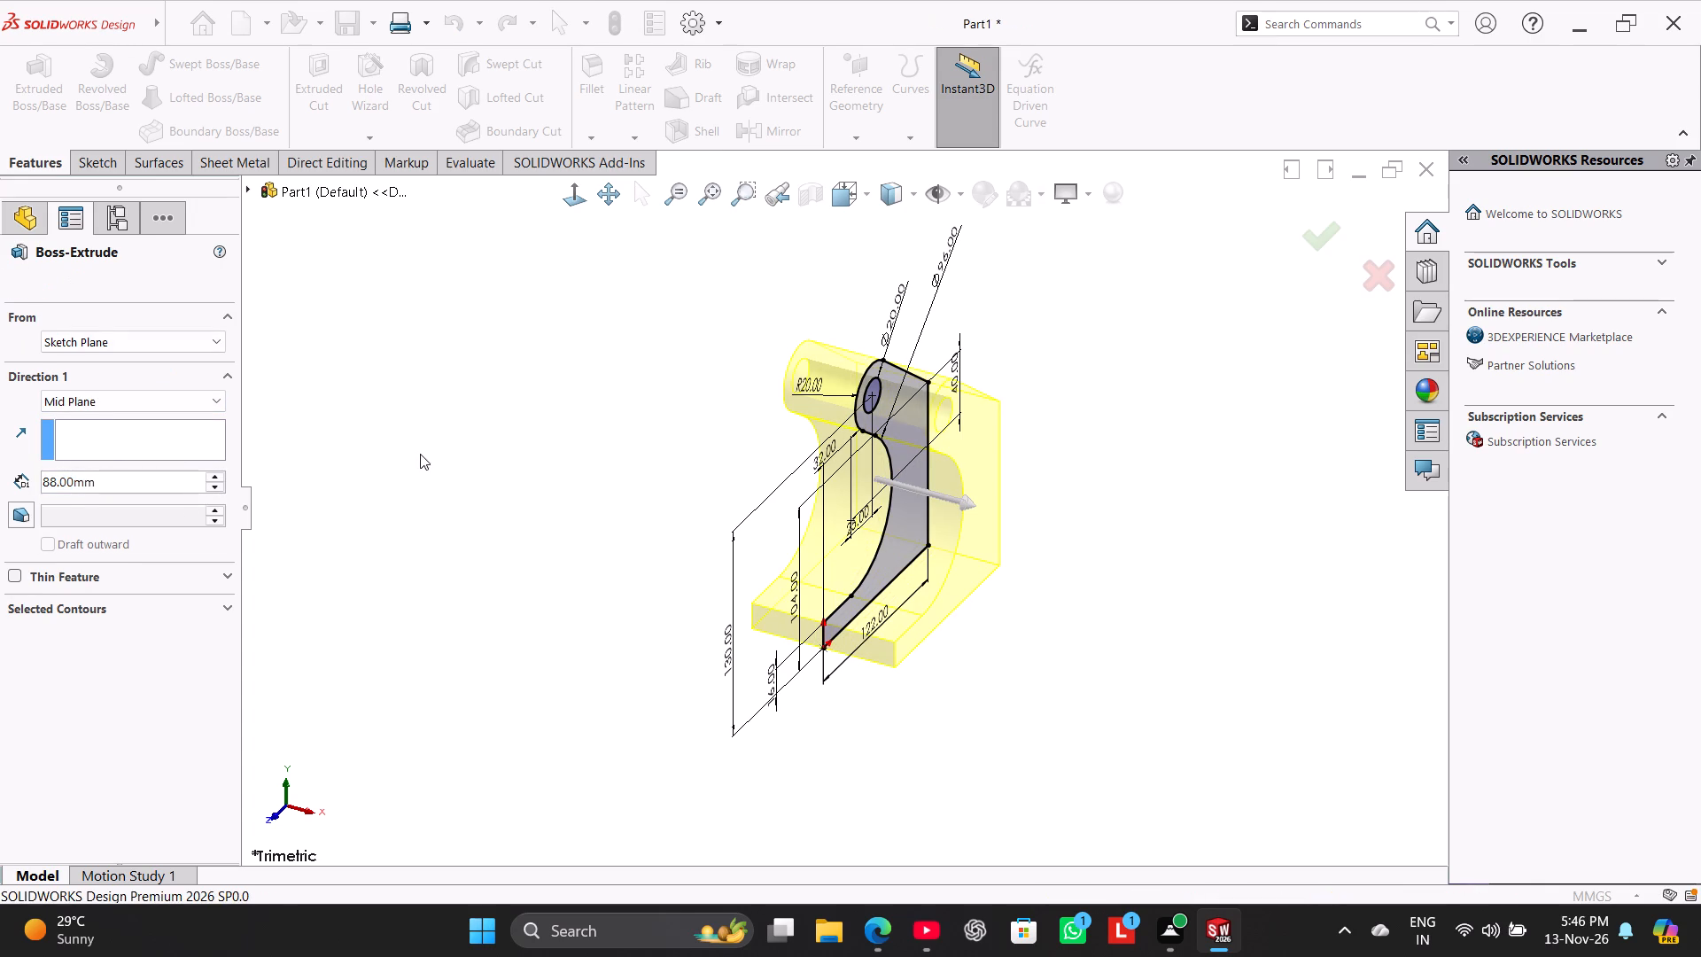
# On the Right Plane, sketch a stepped line chain from the base's upper front corner, about 18 mm up and 47 mm across, ending on the circular cutout.
pyautogui.moveTo(450, 509); pyautogui.dragTo(671, 441, button='right')
pyautogui.click(550, 491)
pyautogui.moveTo(627, 486); pyautogui.dragTo(831, 387, button='right')
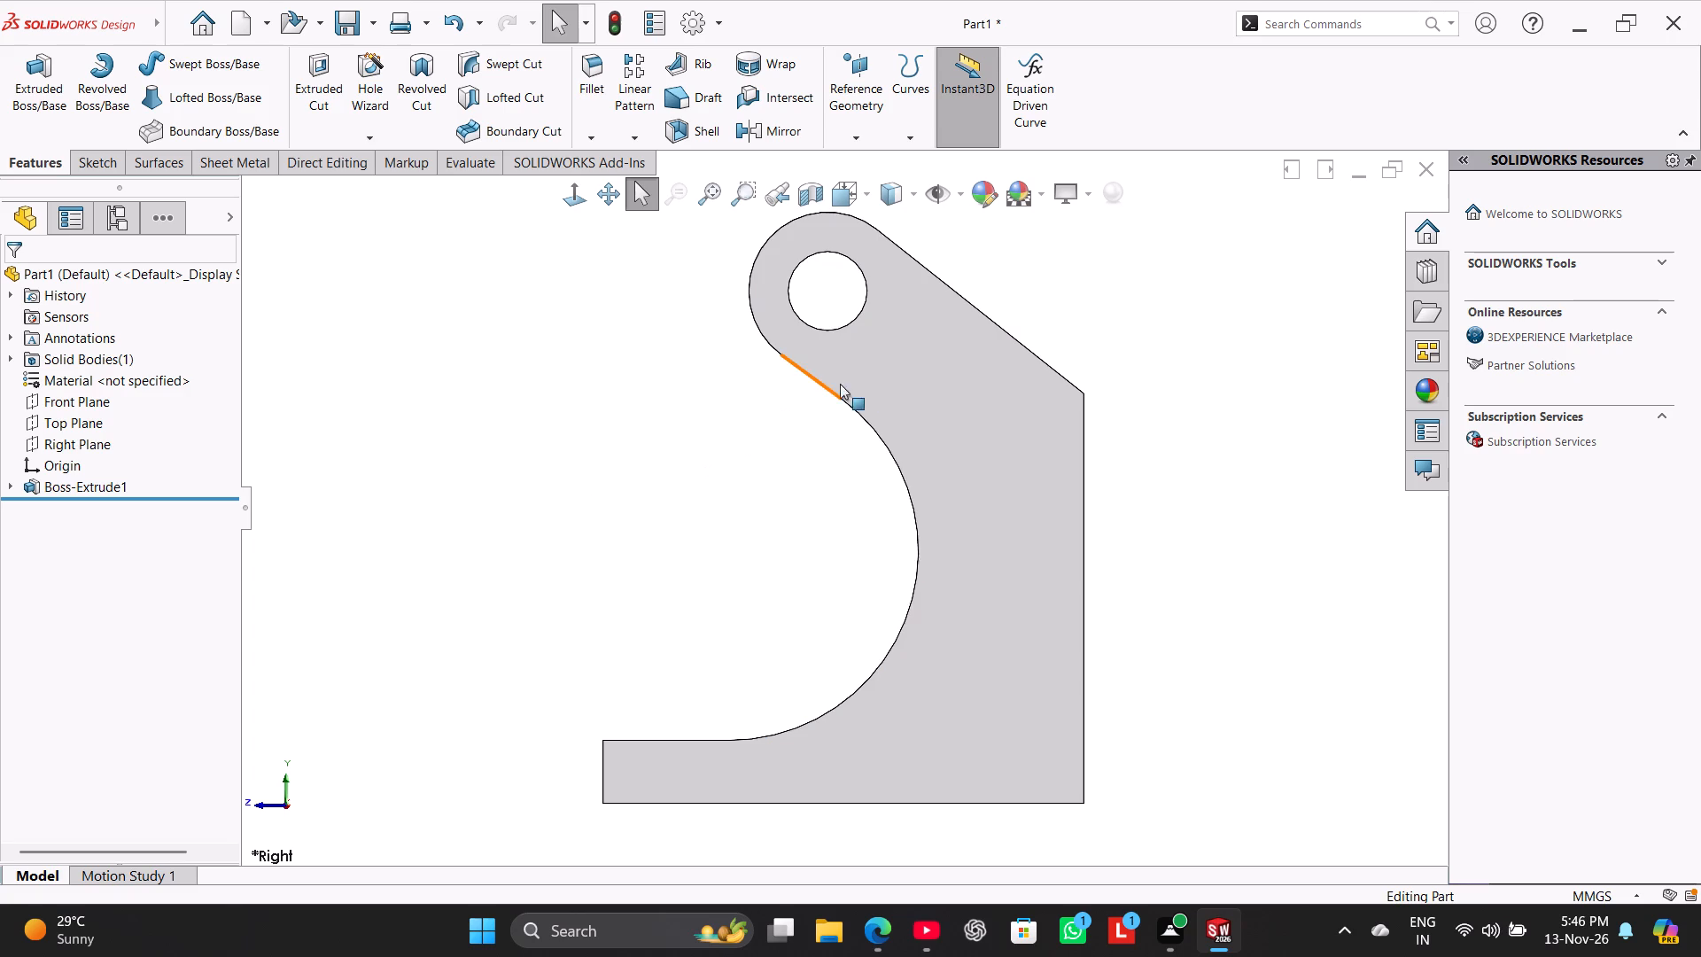
pyautogui.moveTo(509, 614); pyautogui.dragTo(984, 324, button='right')
pyautogui.click(600, 509)
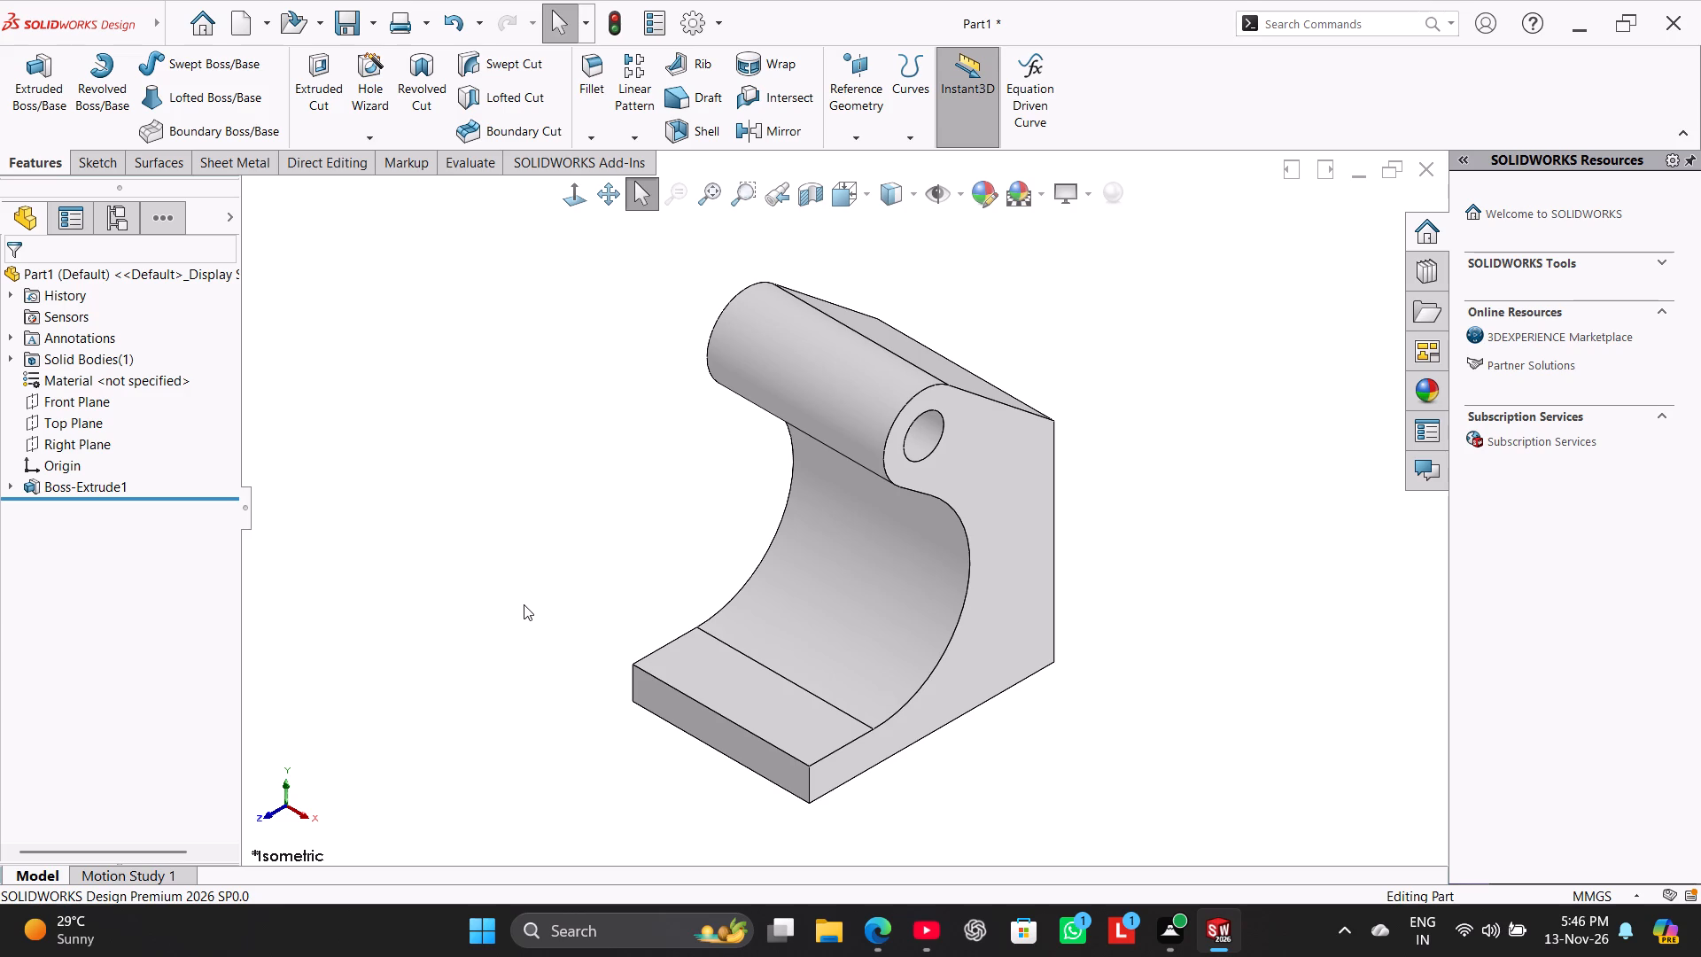
pyautogui.click(81, 439)
pyautogui.click(96, 412)
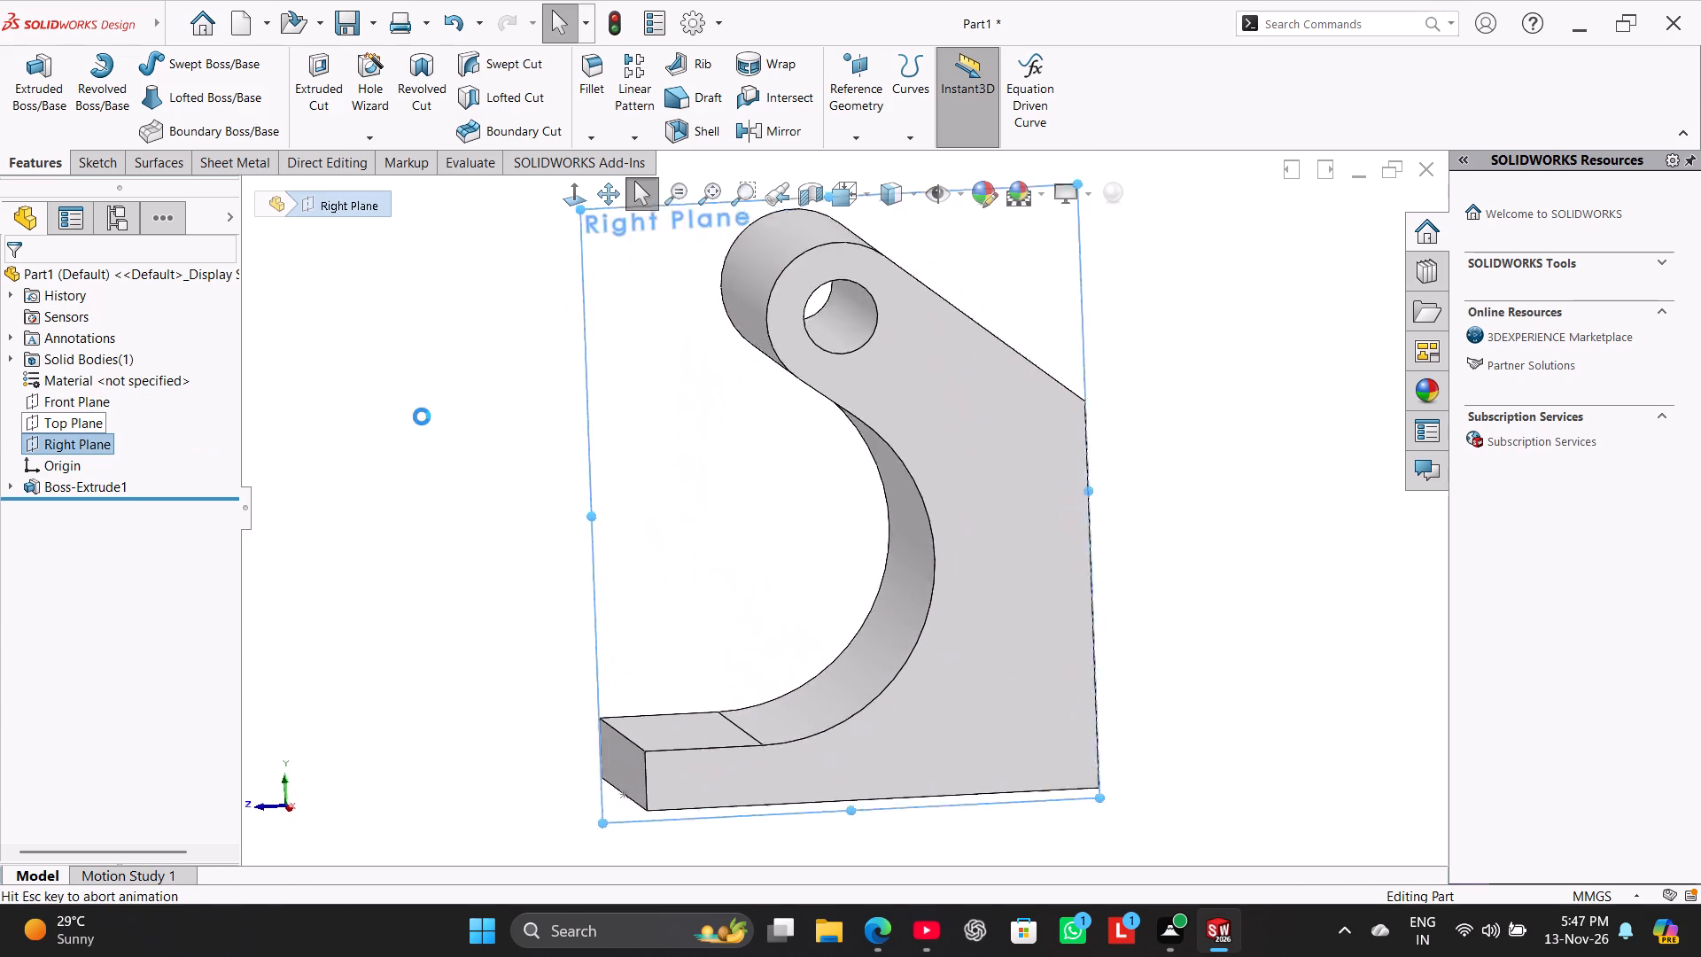
pyautogui.click(422, 416)
pyautogui.click(139, 52)
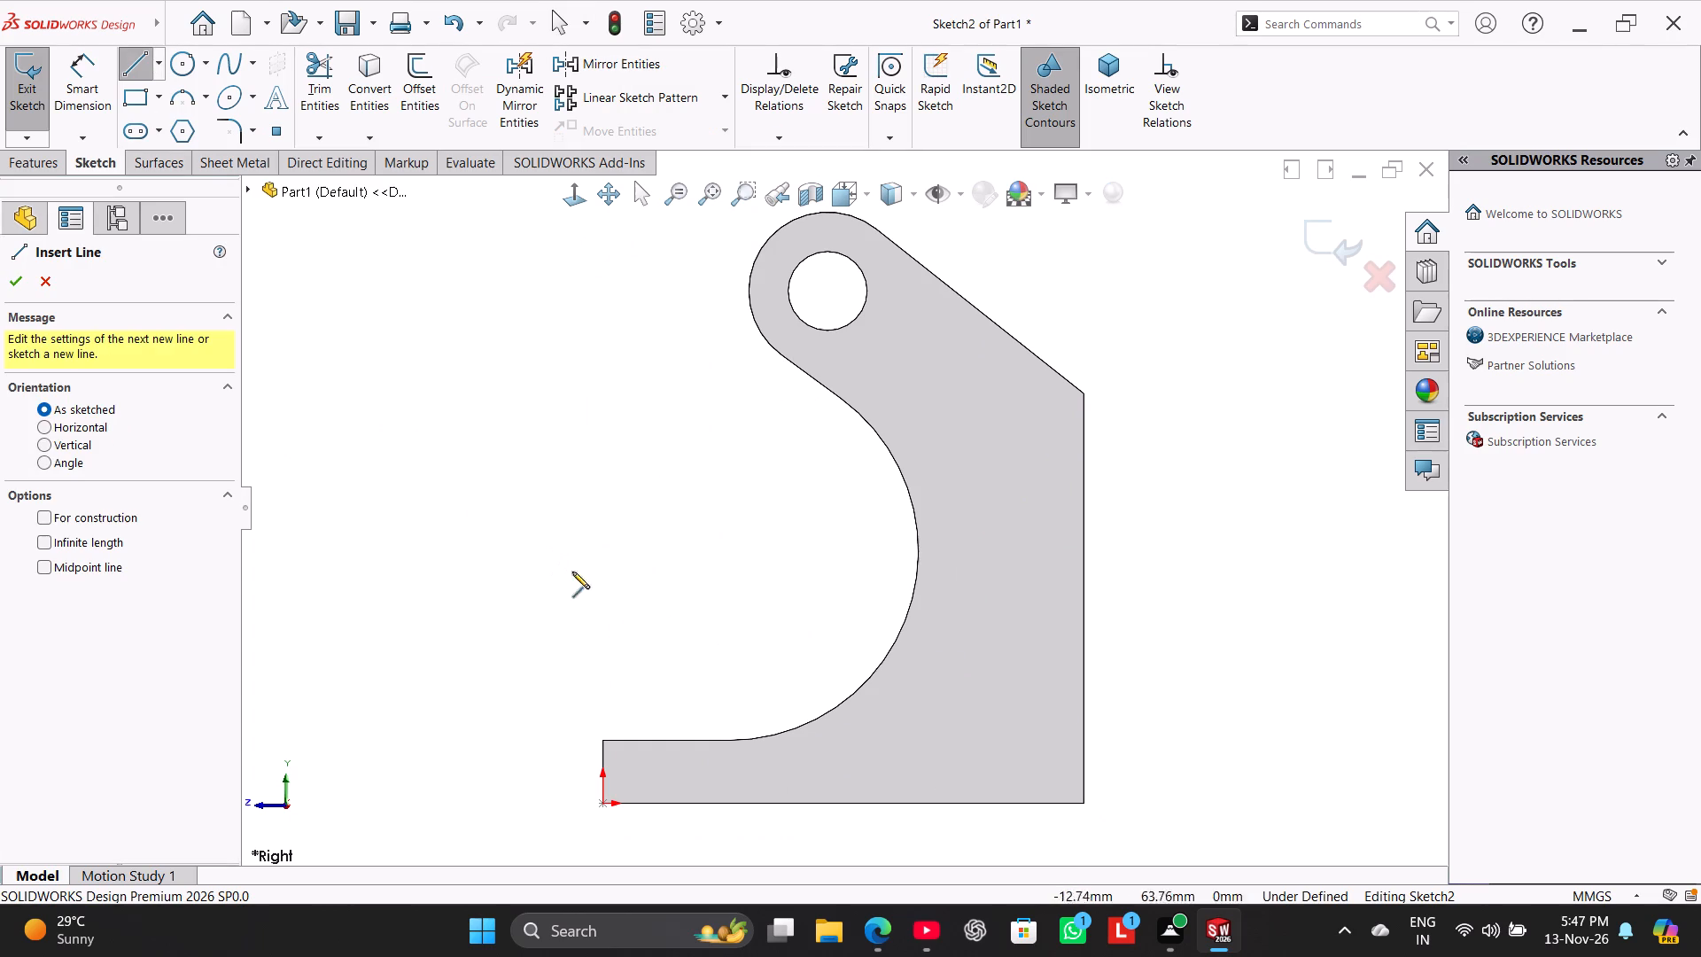
pyautogui.click(605, 743)
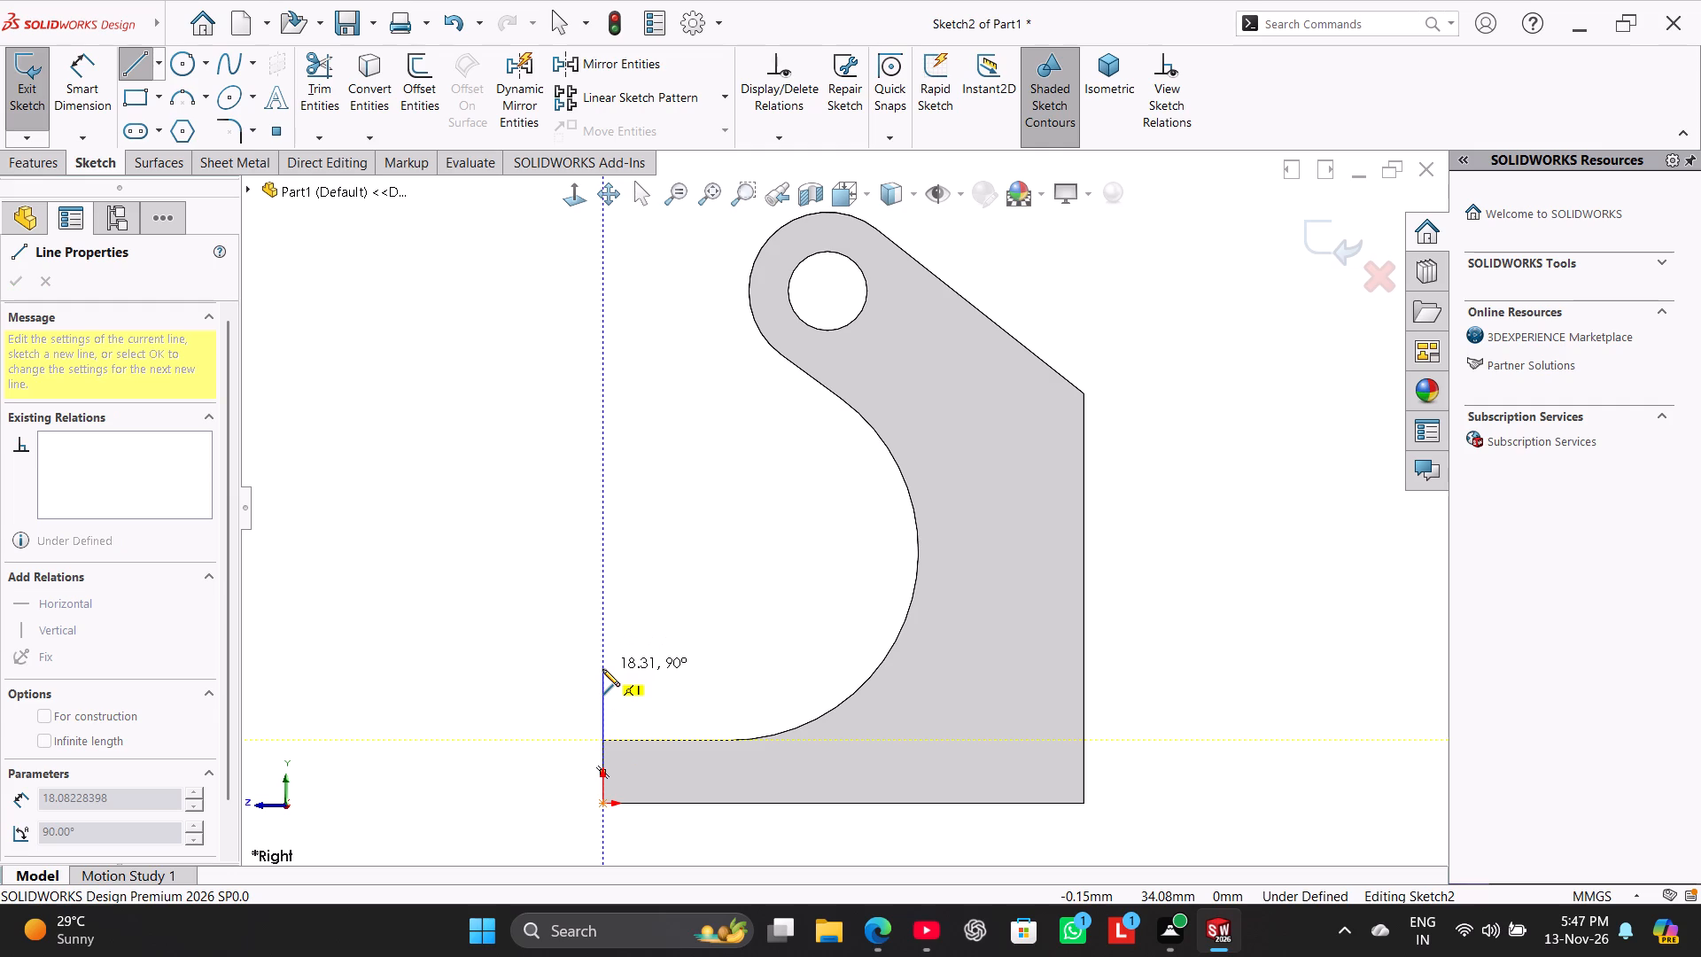
pyautogui.click(602, 669)
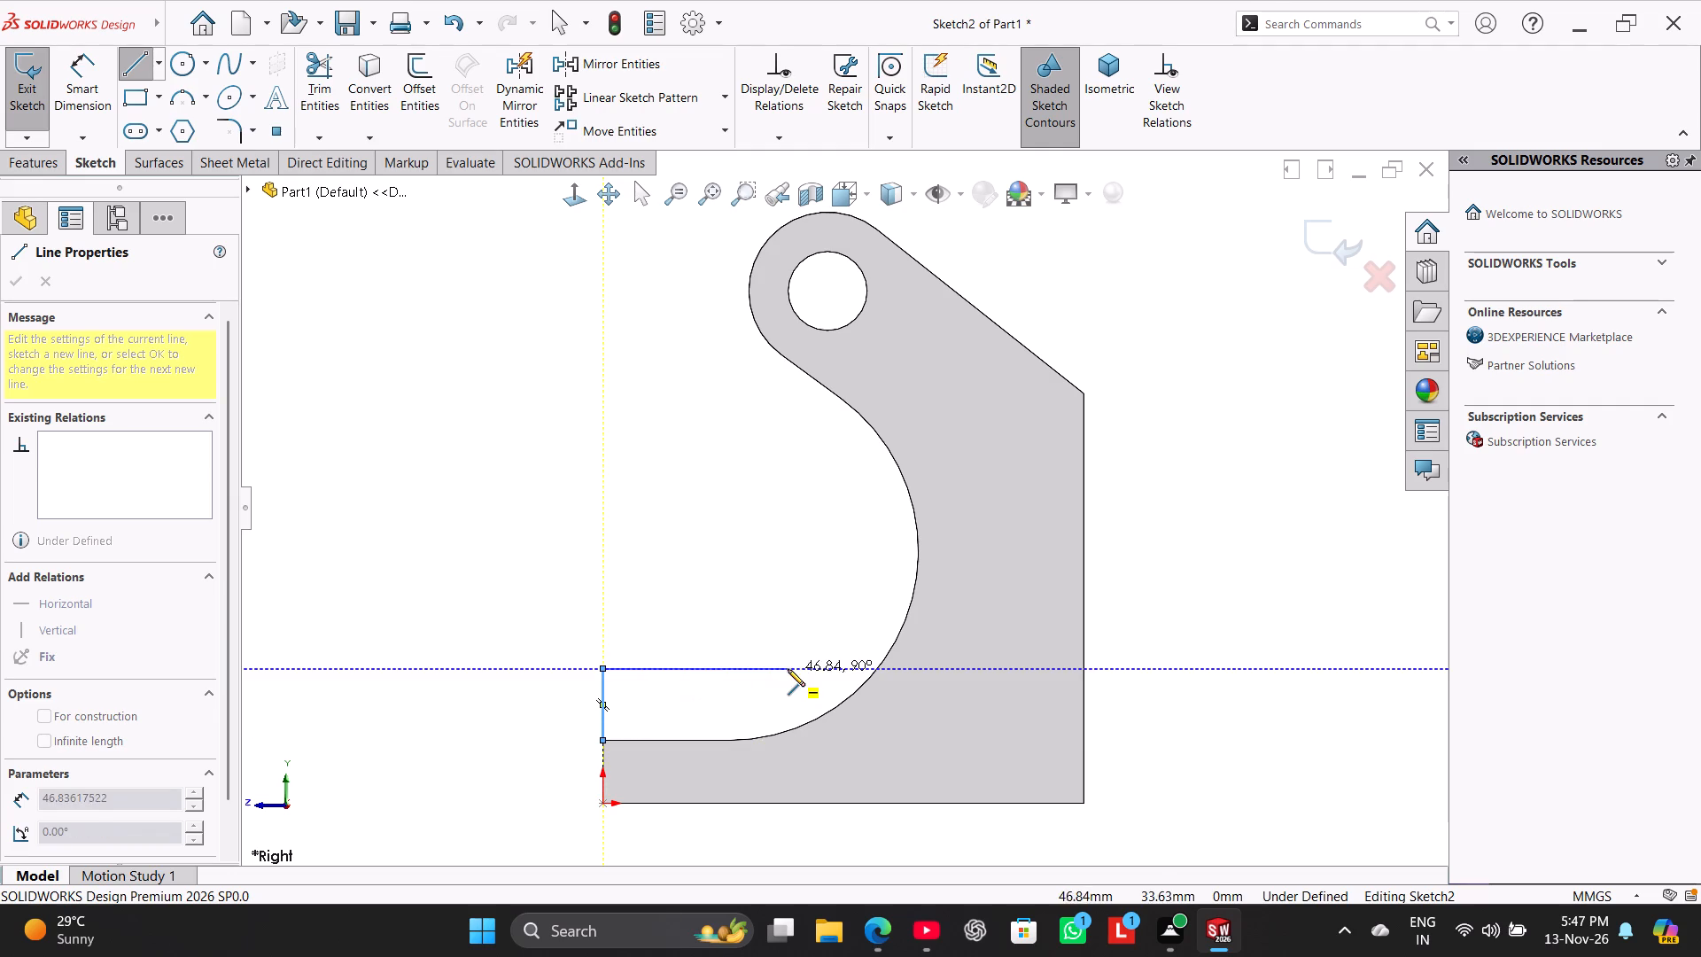
pyautogui.click(788, 663)
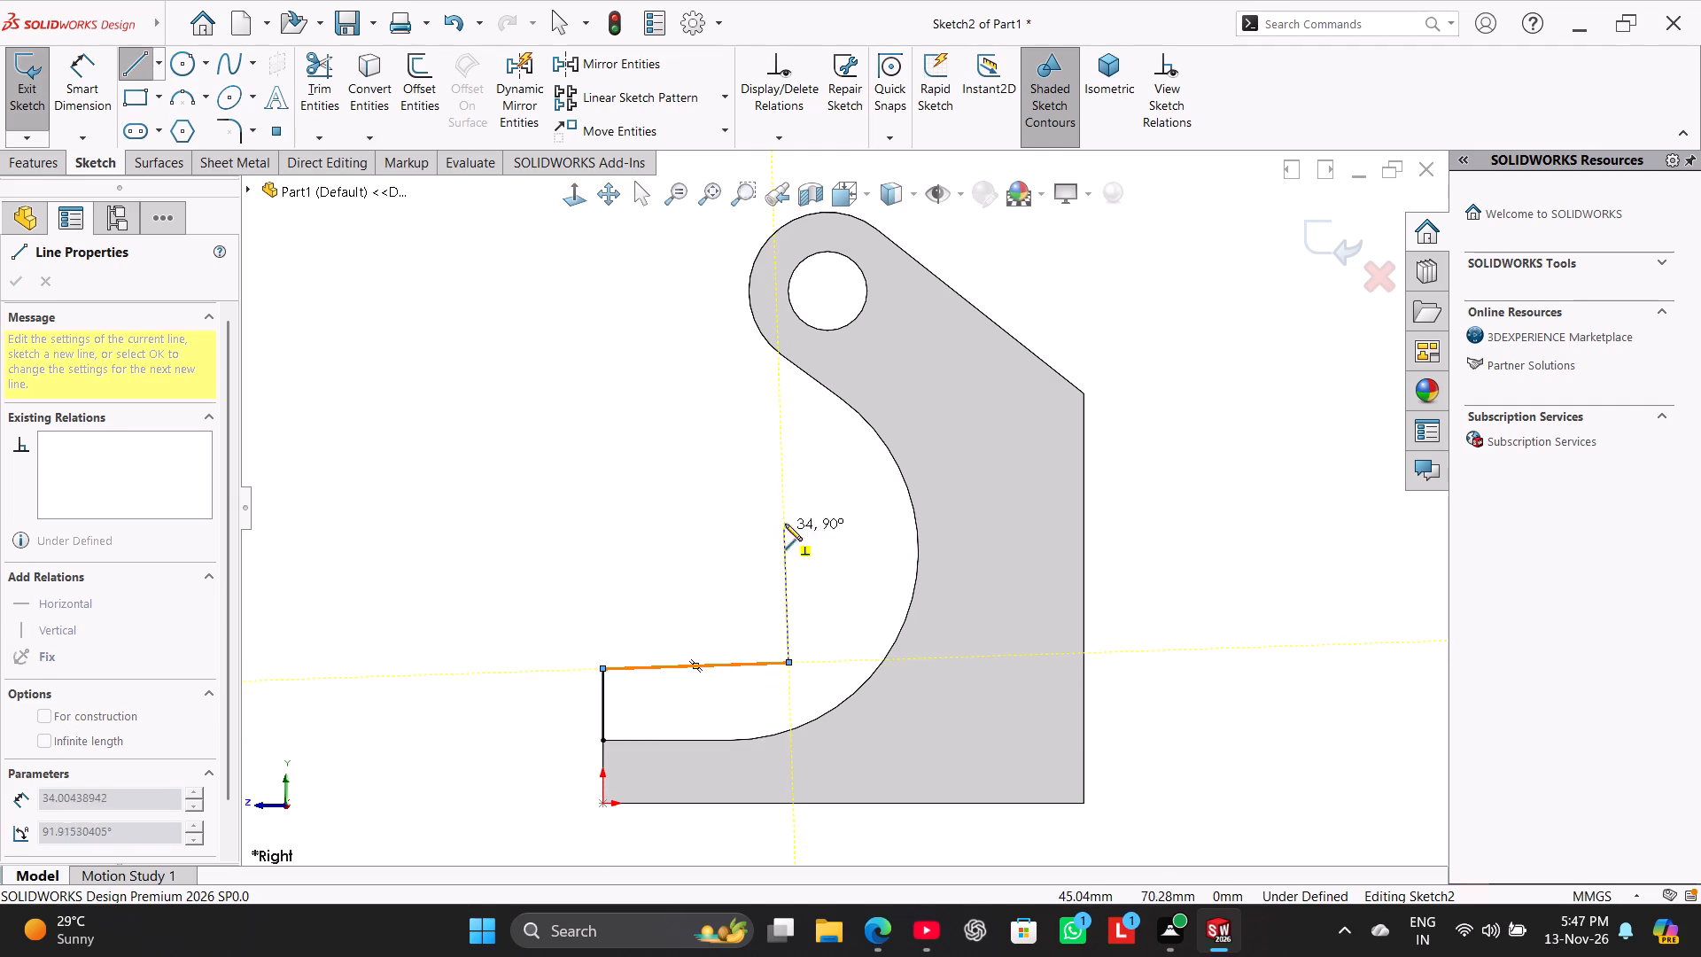
pyautogui.click(785, 538)
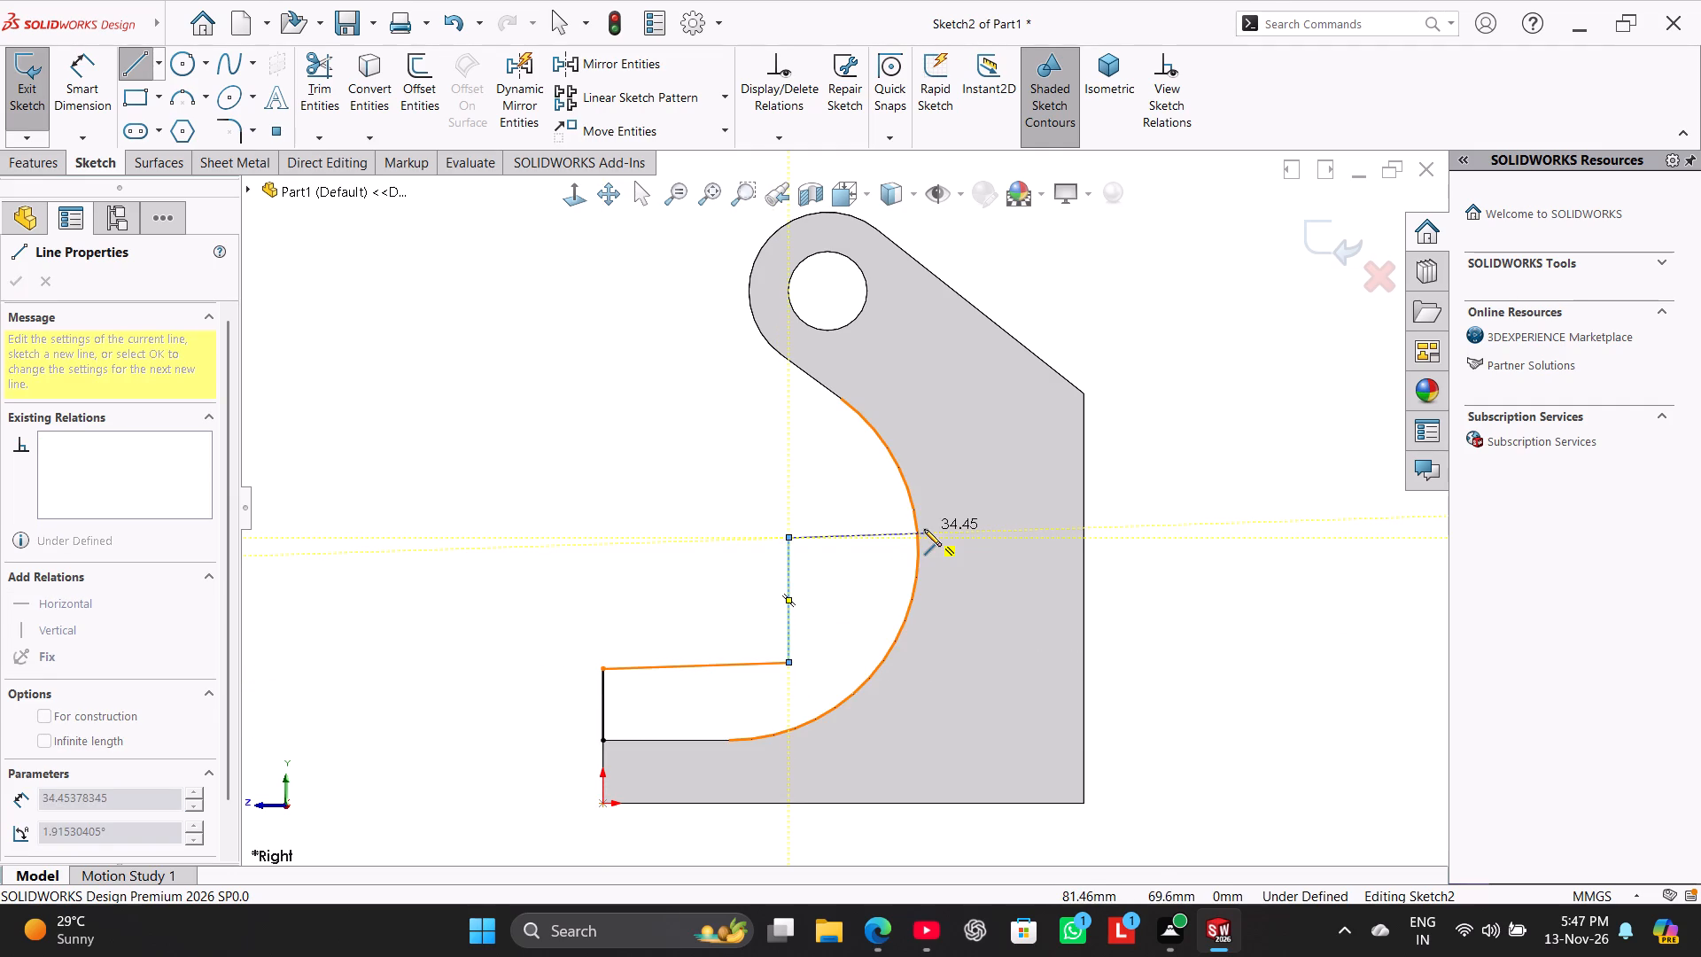
pyautogui.click(917, 532)
pyautogui.rightClick(711, 521)
pyautogui.click(762, 531)
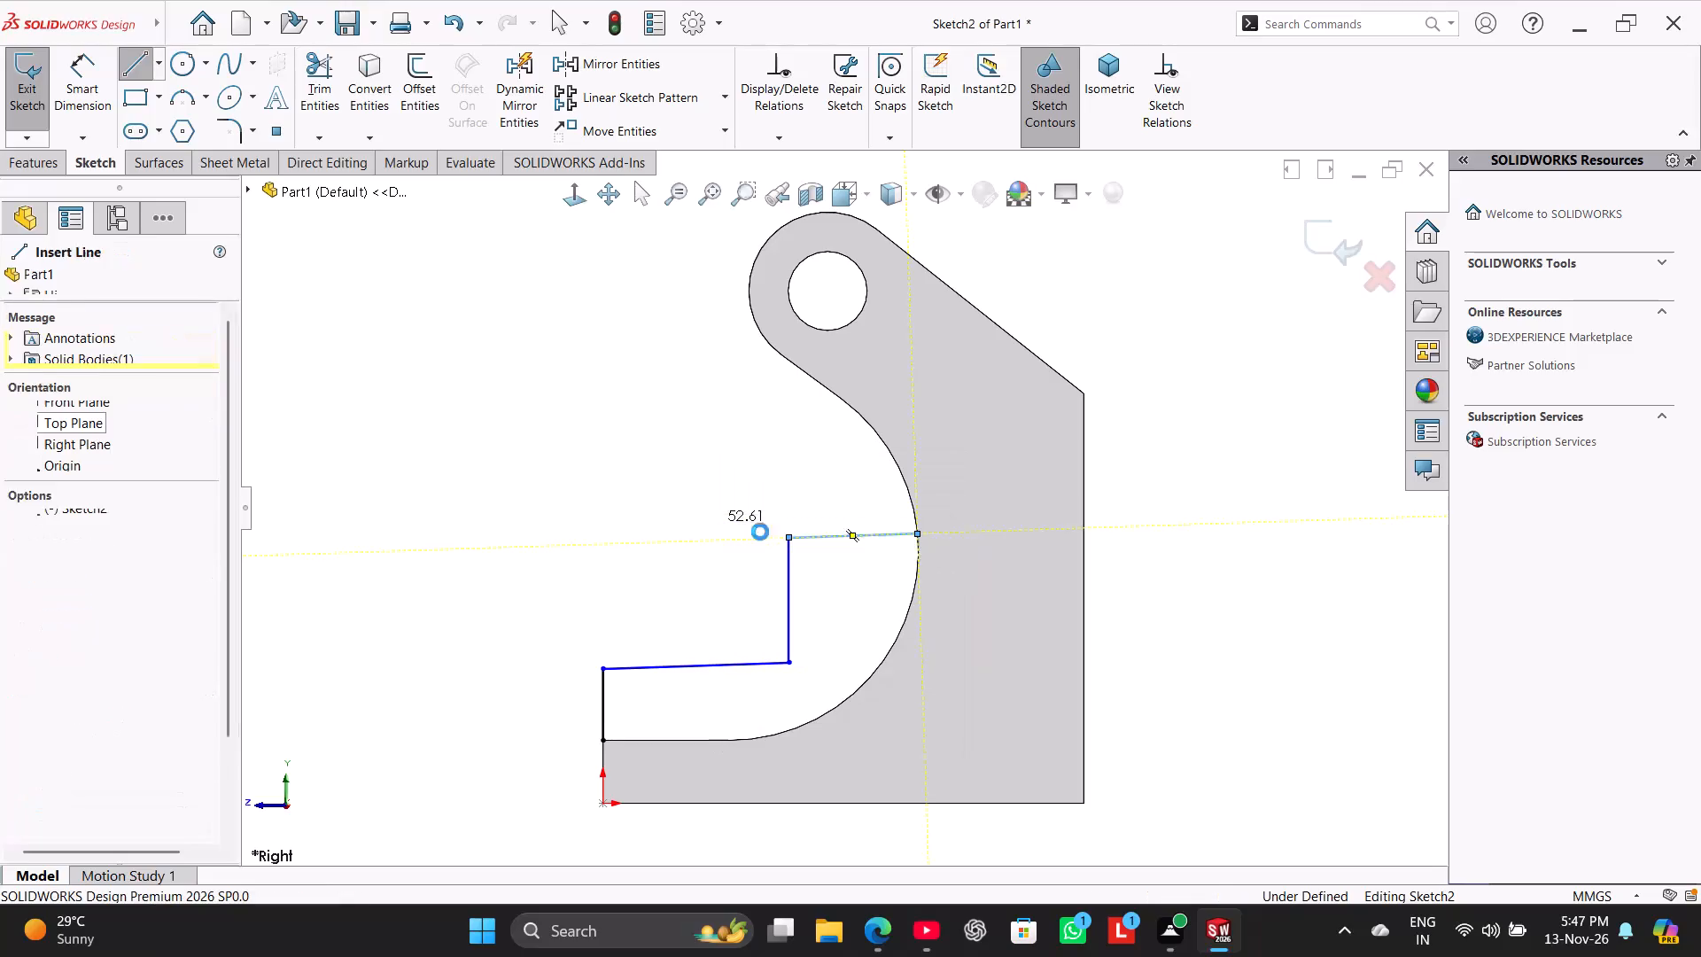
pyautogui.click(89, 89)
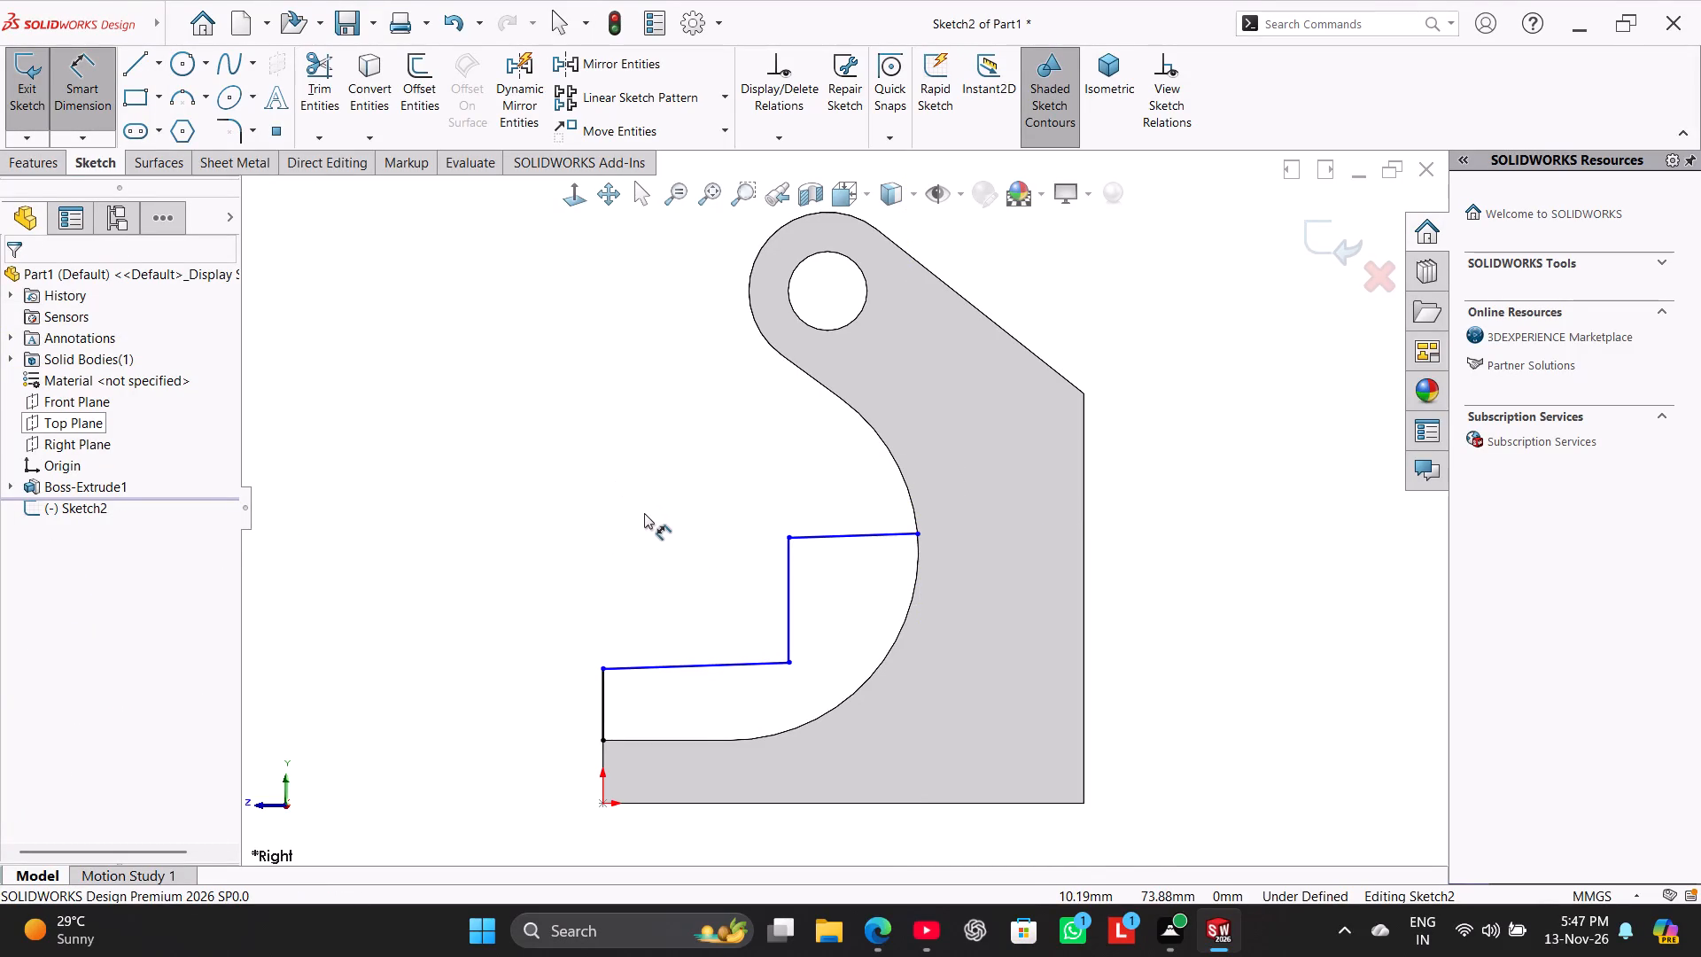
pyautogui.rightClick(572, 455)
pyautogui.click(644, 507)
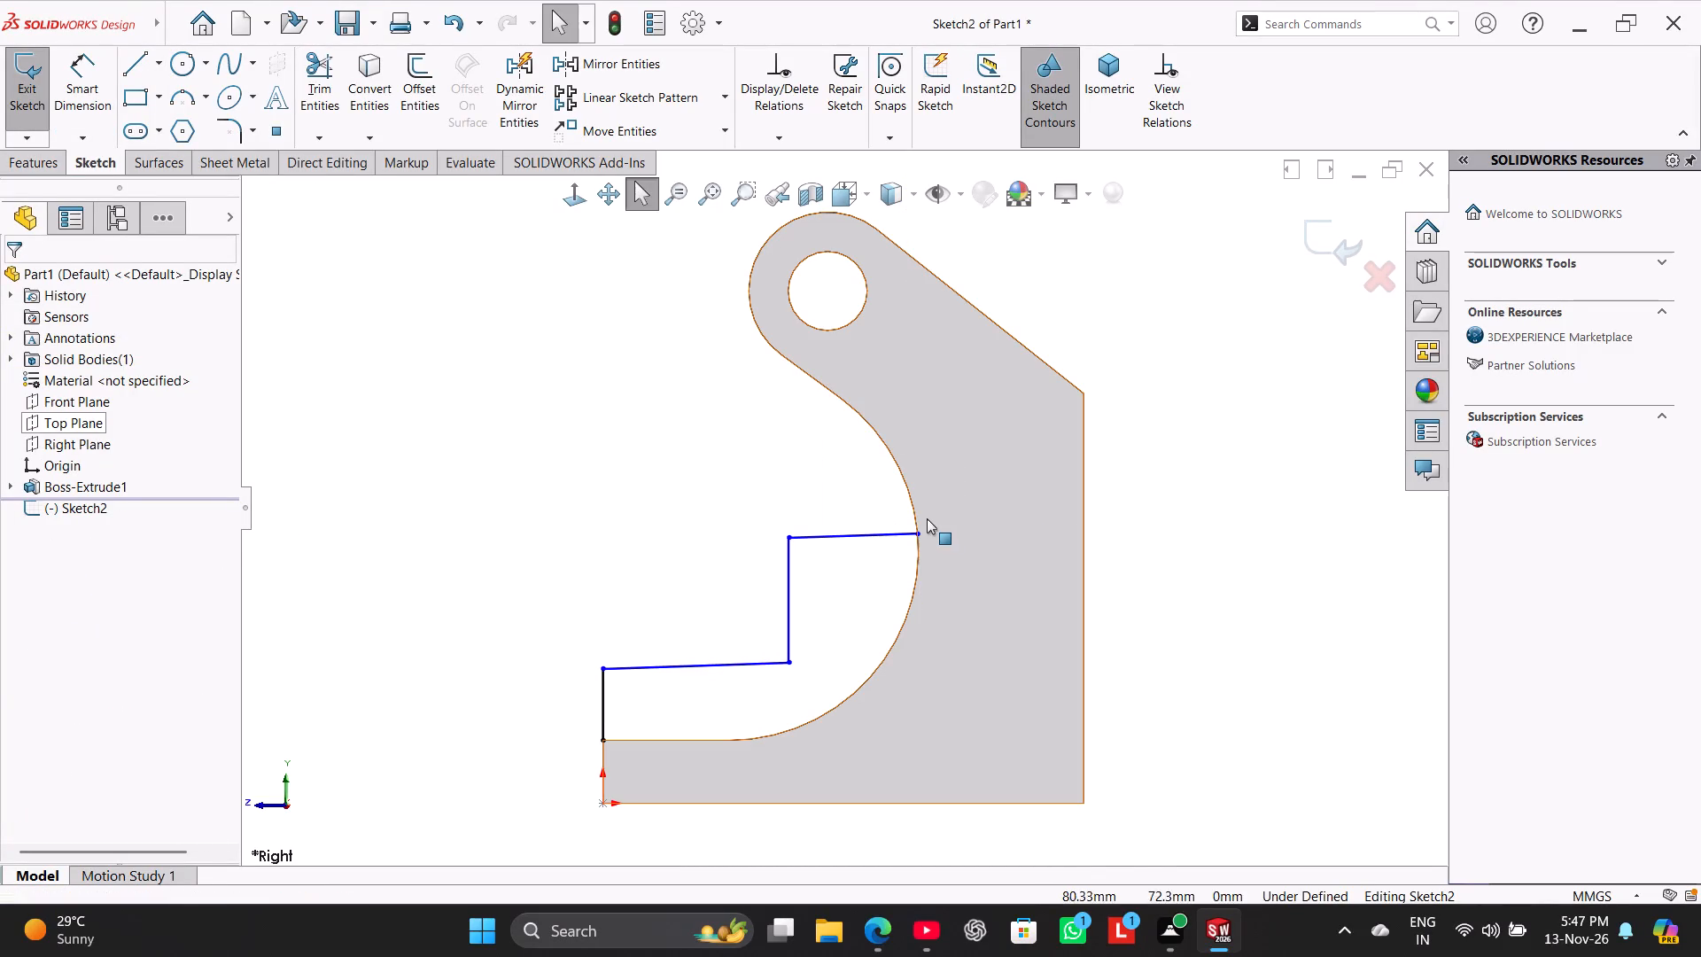
# Remove the coincident relation at the upper line's end point and extend that end to the body's far vertical edge.
pyautogui.moveTo(917, 533); pyautogui.dragTo(994, 452)
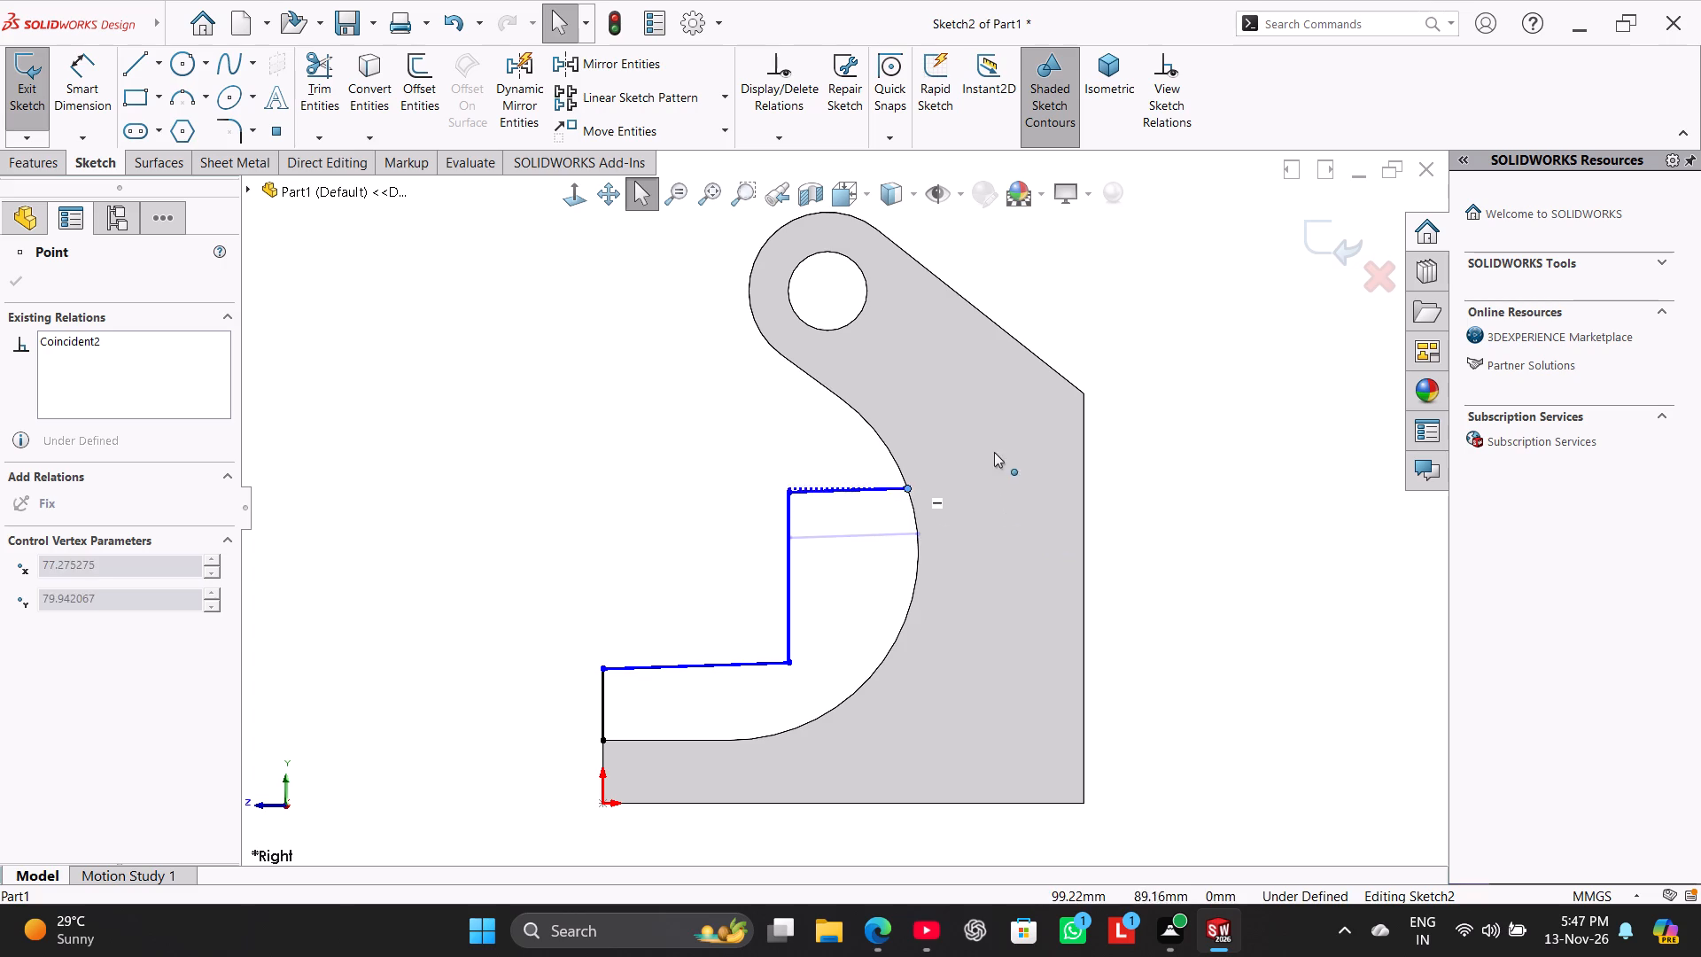
pyautogui.moveTo(994, 452); pyautogui.dragTo(994, 506)
pyautogui.rightClick(927, 521)
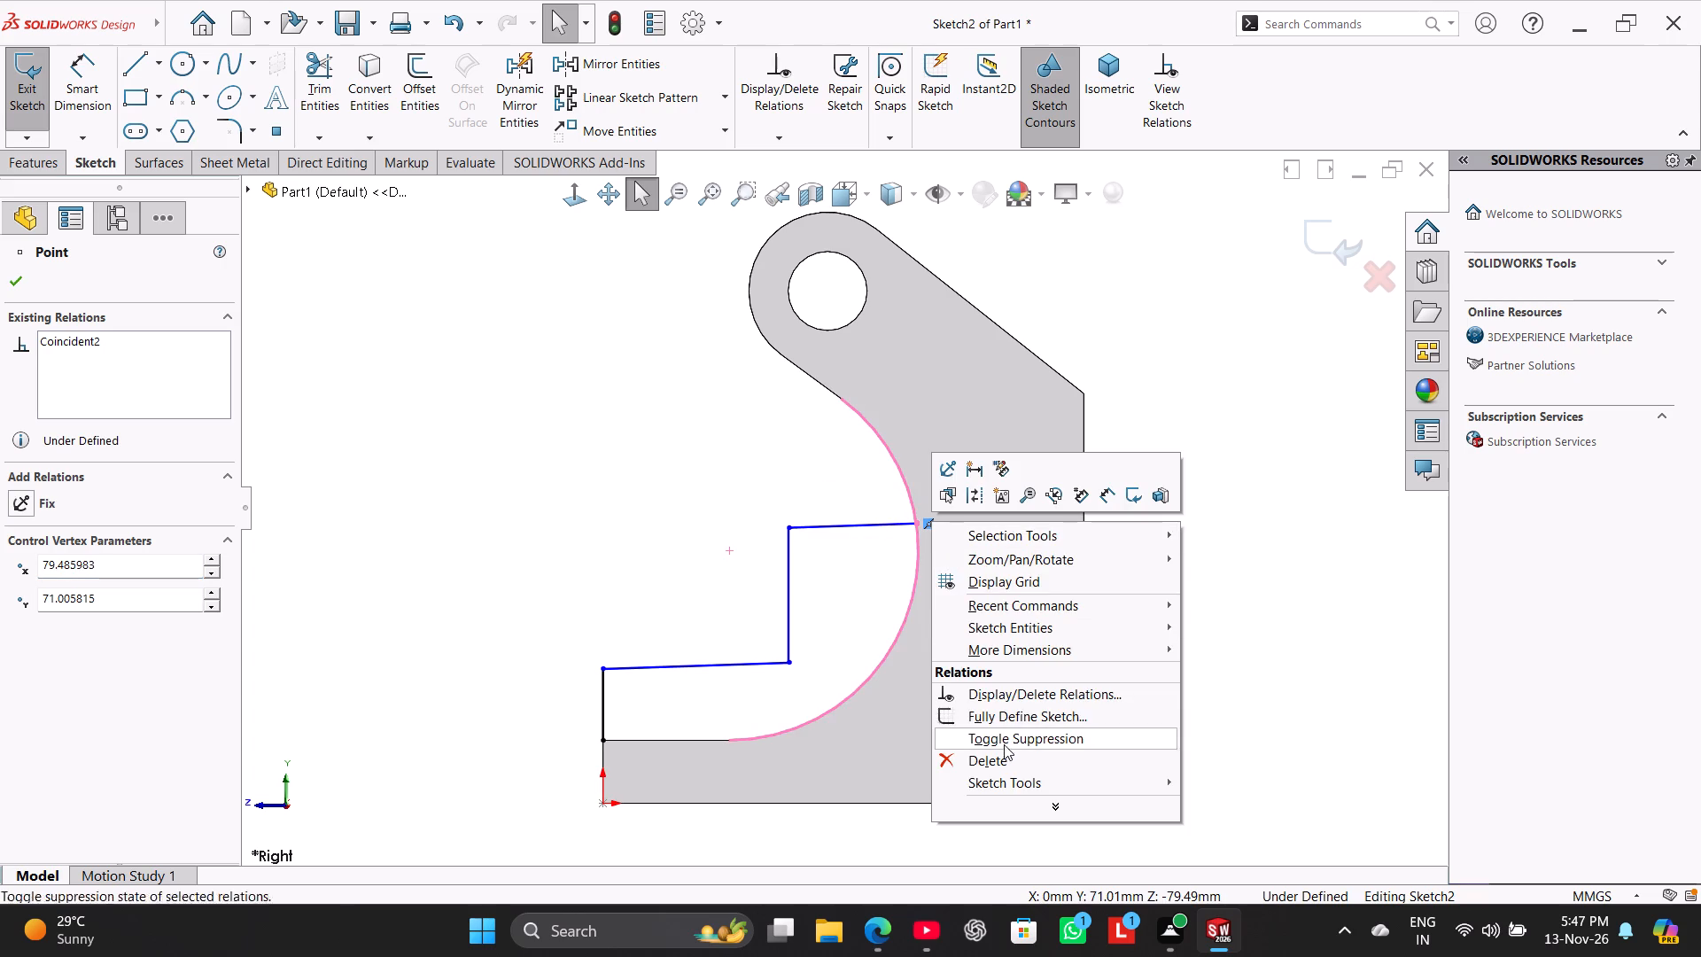
pyautogui.click(1008, 751)
pyautogui.moveTo(914, 526); pyautogui.dragTo(1087, 539)
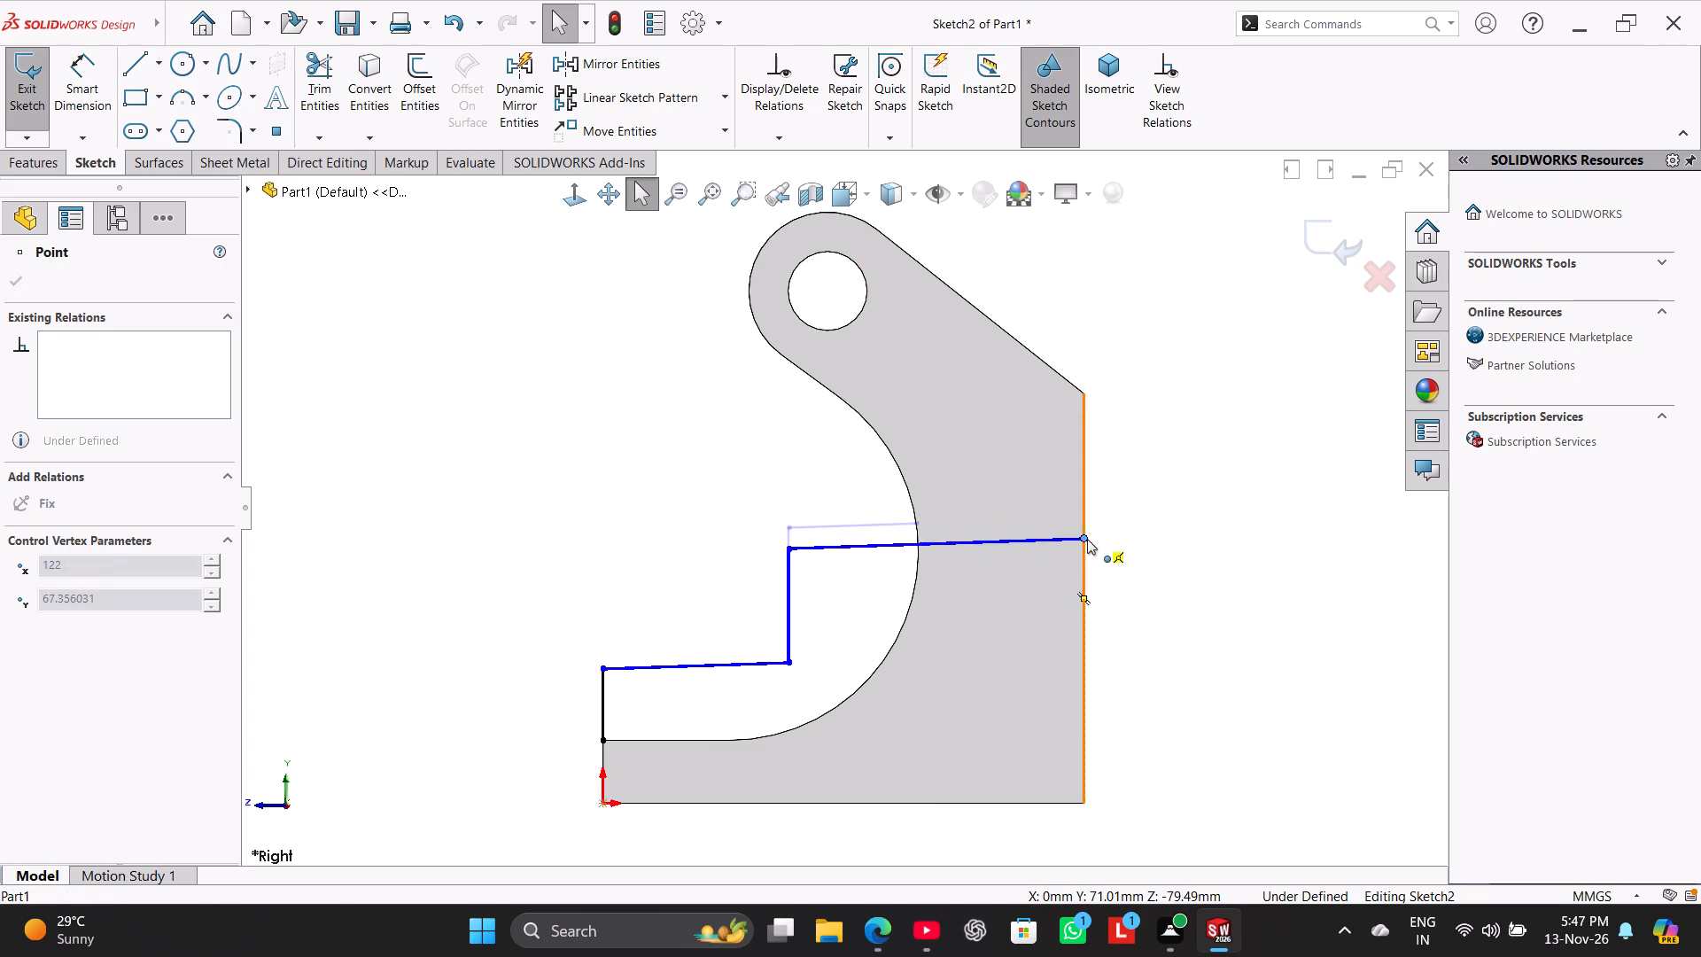
pyautogui.moveTo(1087, 539); pyautogui.dragTo(1087, 541)
pyautogui.click(737, 462)
# Constrain the upper and lower lines of the stepped chain as horizontal and the riser between them as vertical.
pyautogui.rightClick(859, 550)
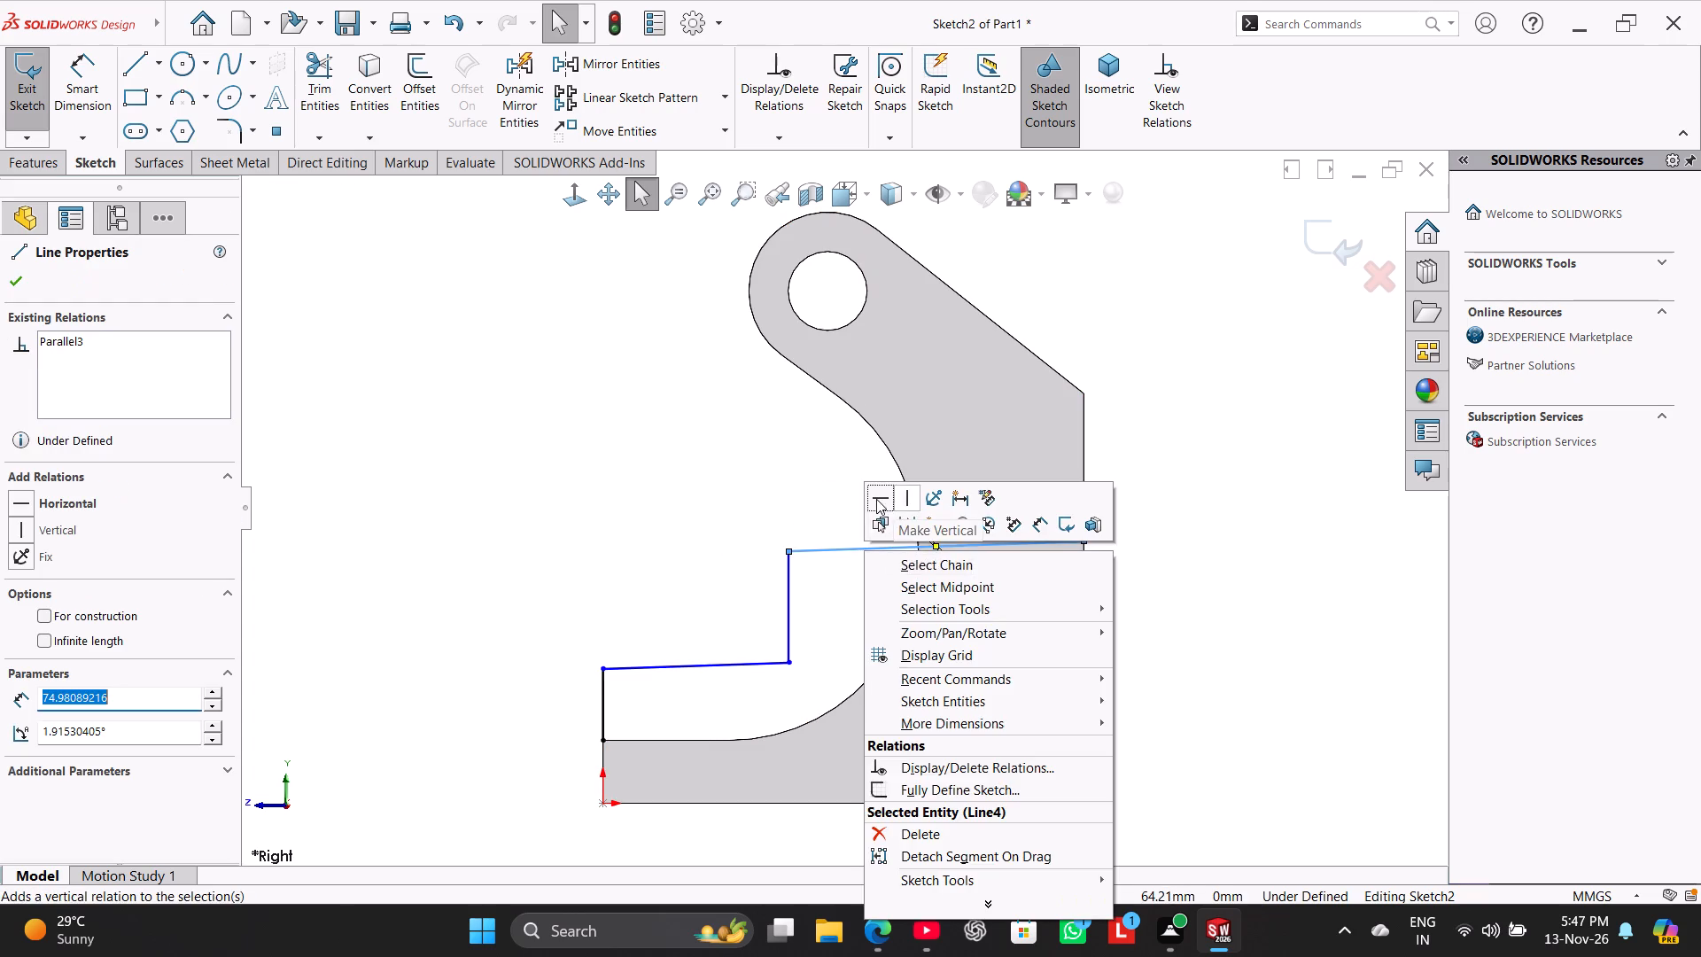
pyautogui.click(876, 499)
pyautogui.click(790, 612)
pyautogui.click(871, 527)
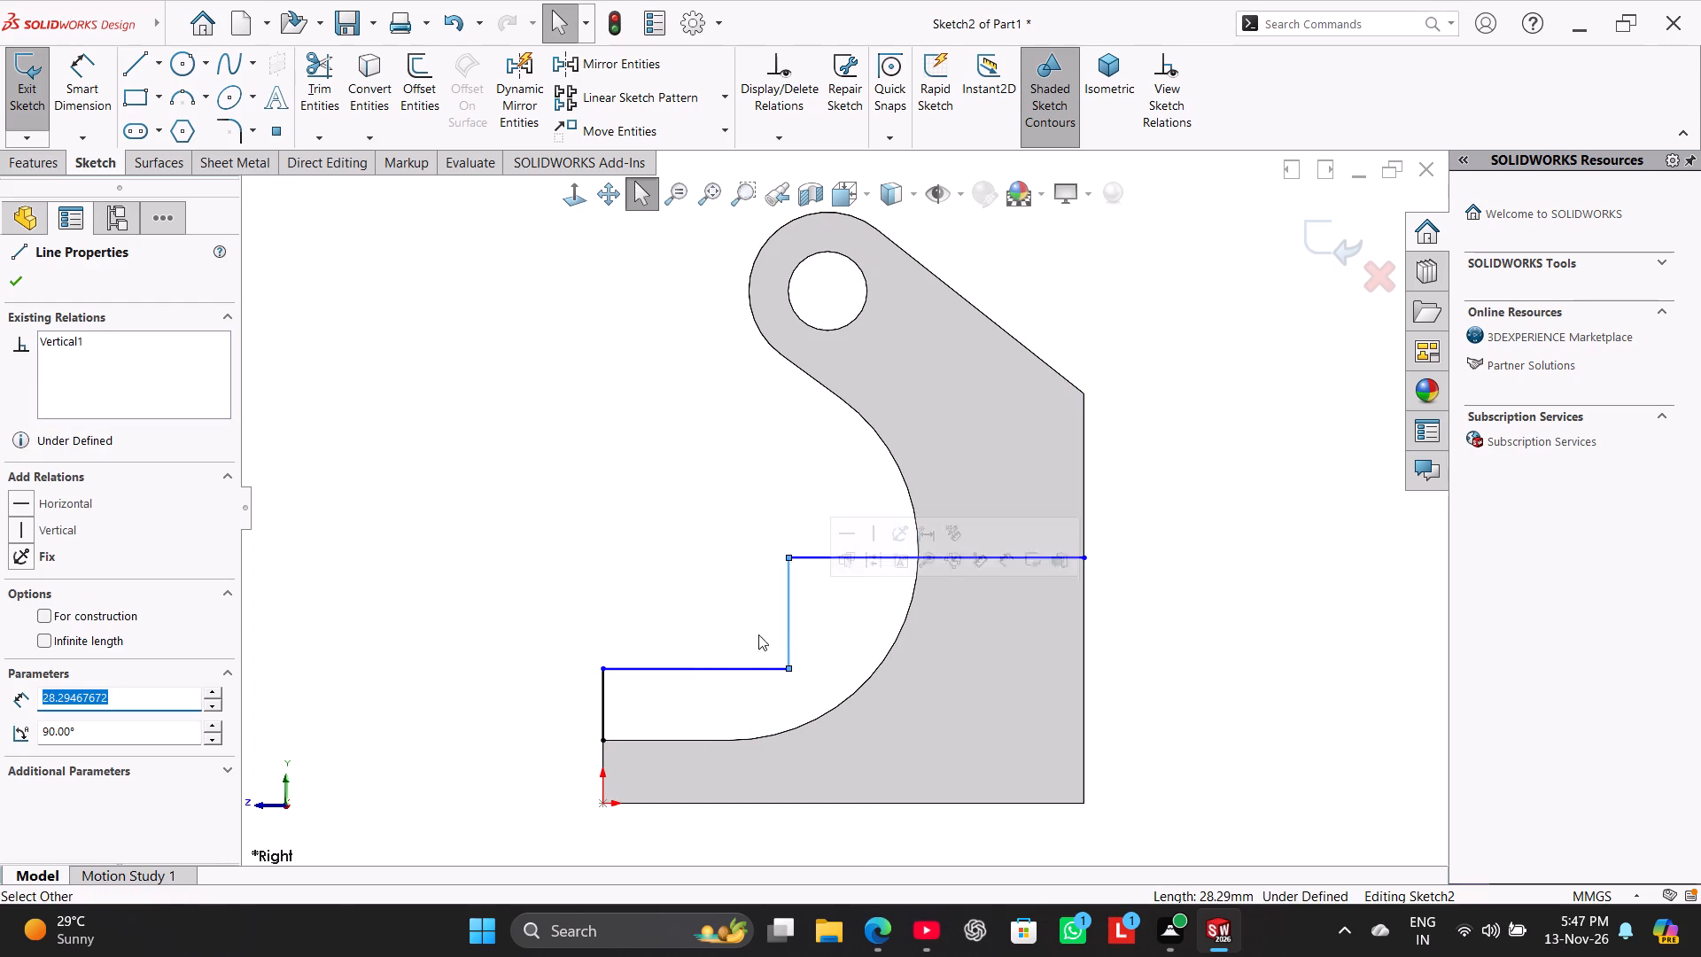
pyautogui.click(742, 664)
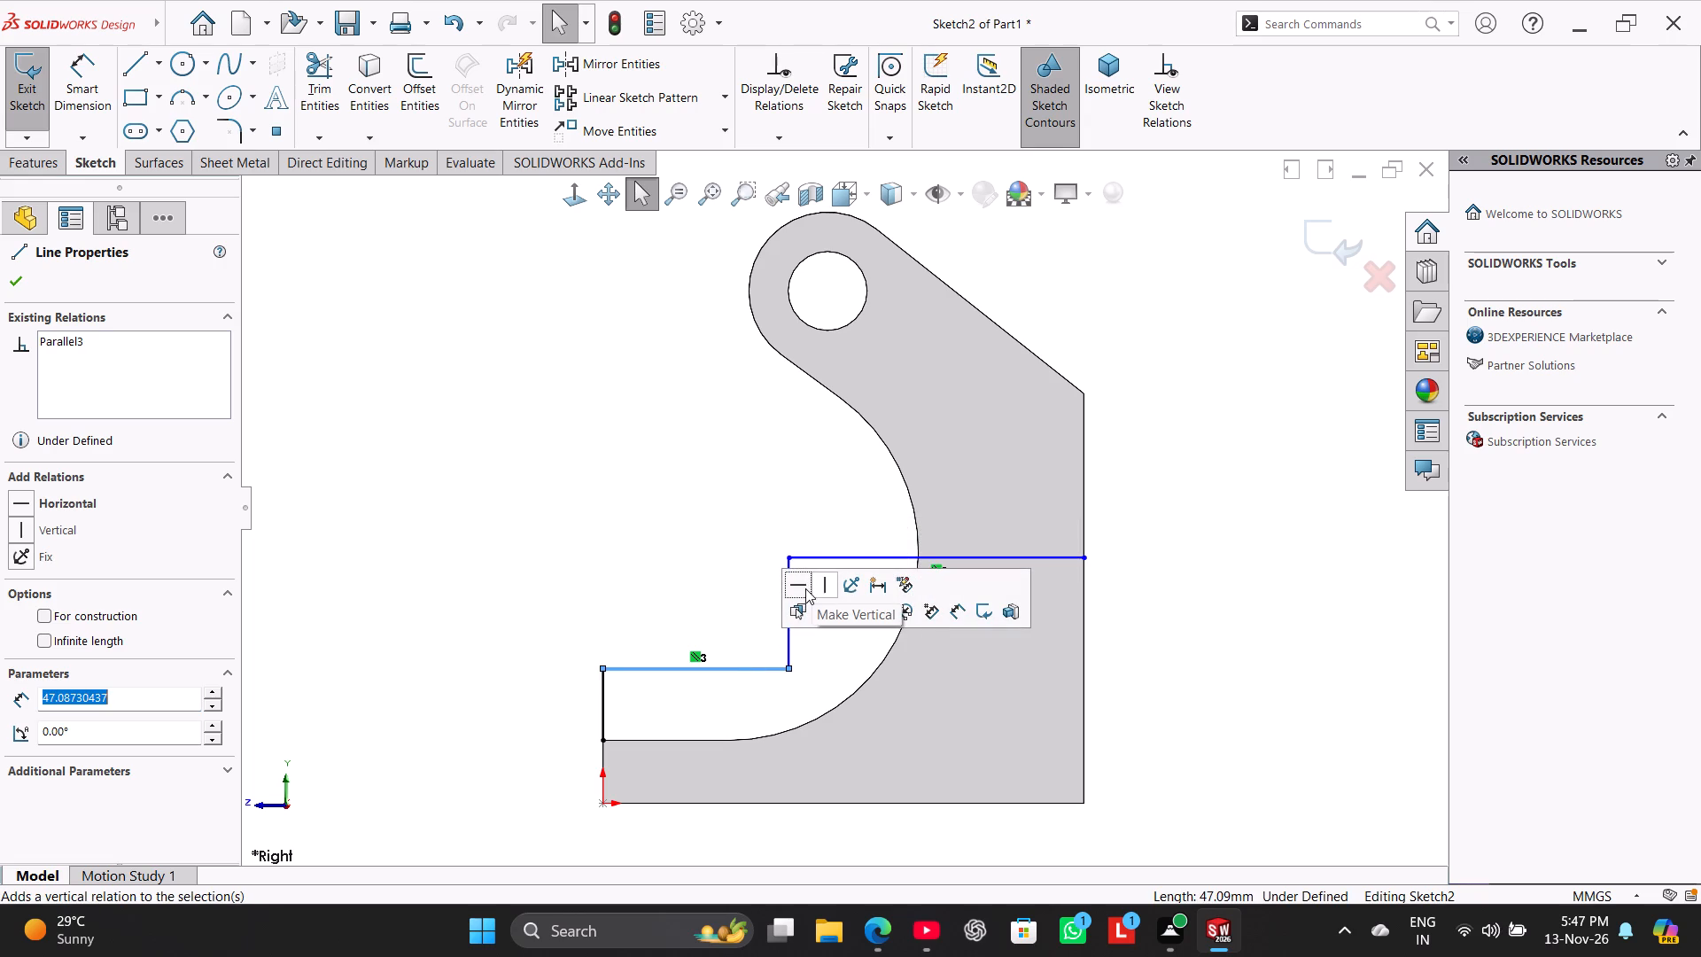
pyautogui.click(805, 588)
pyautogui.click(654, 546)
# Dimension the lower step line's height above the body's bottom edge to 32 mm.
pyautogui.click(89, 89)
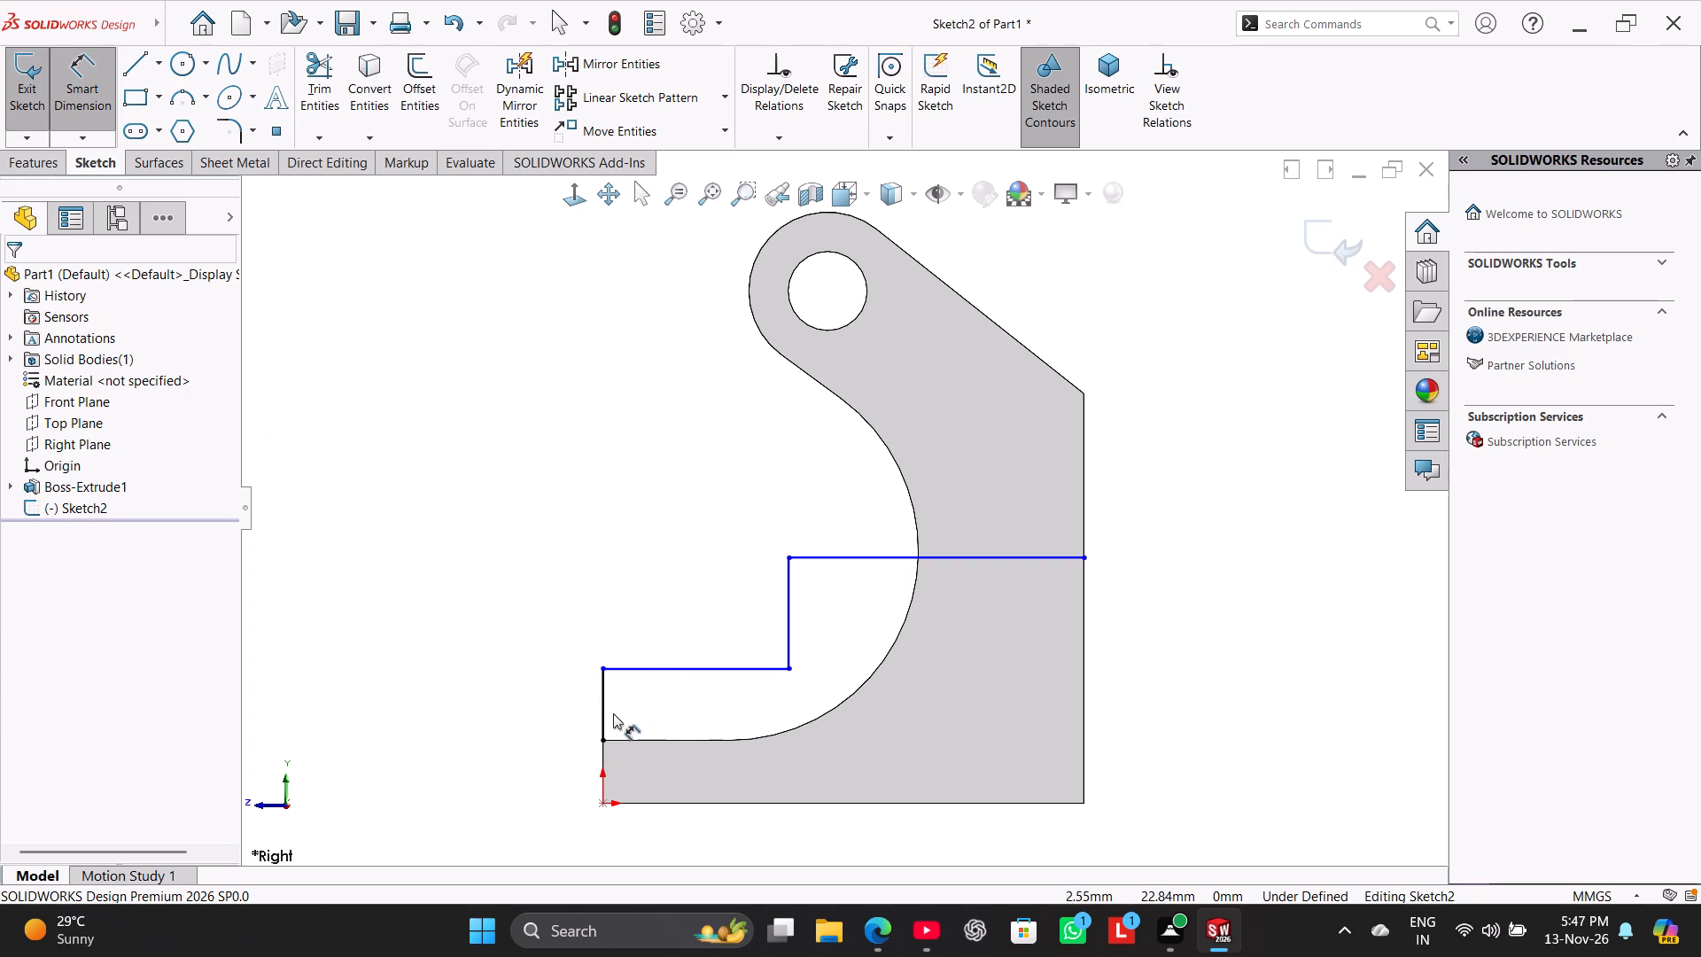
pyautogui.click(663, 803)
pyautogui.click(670, 668)
pyautogui.click(548, 728)
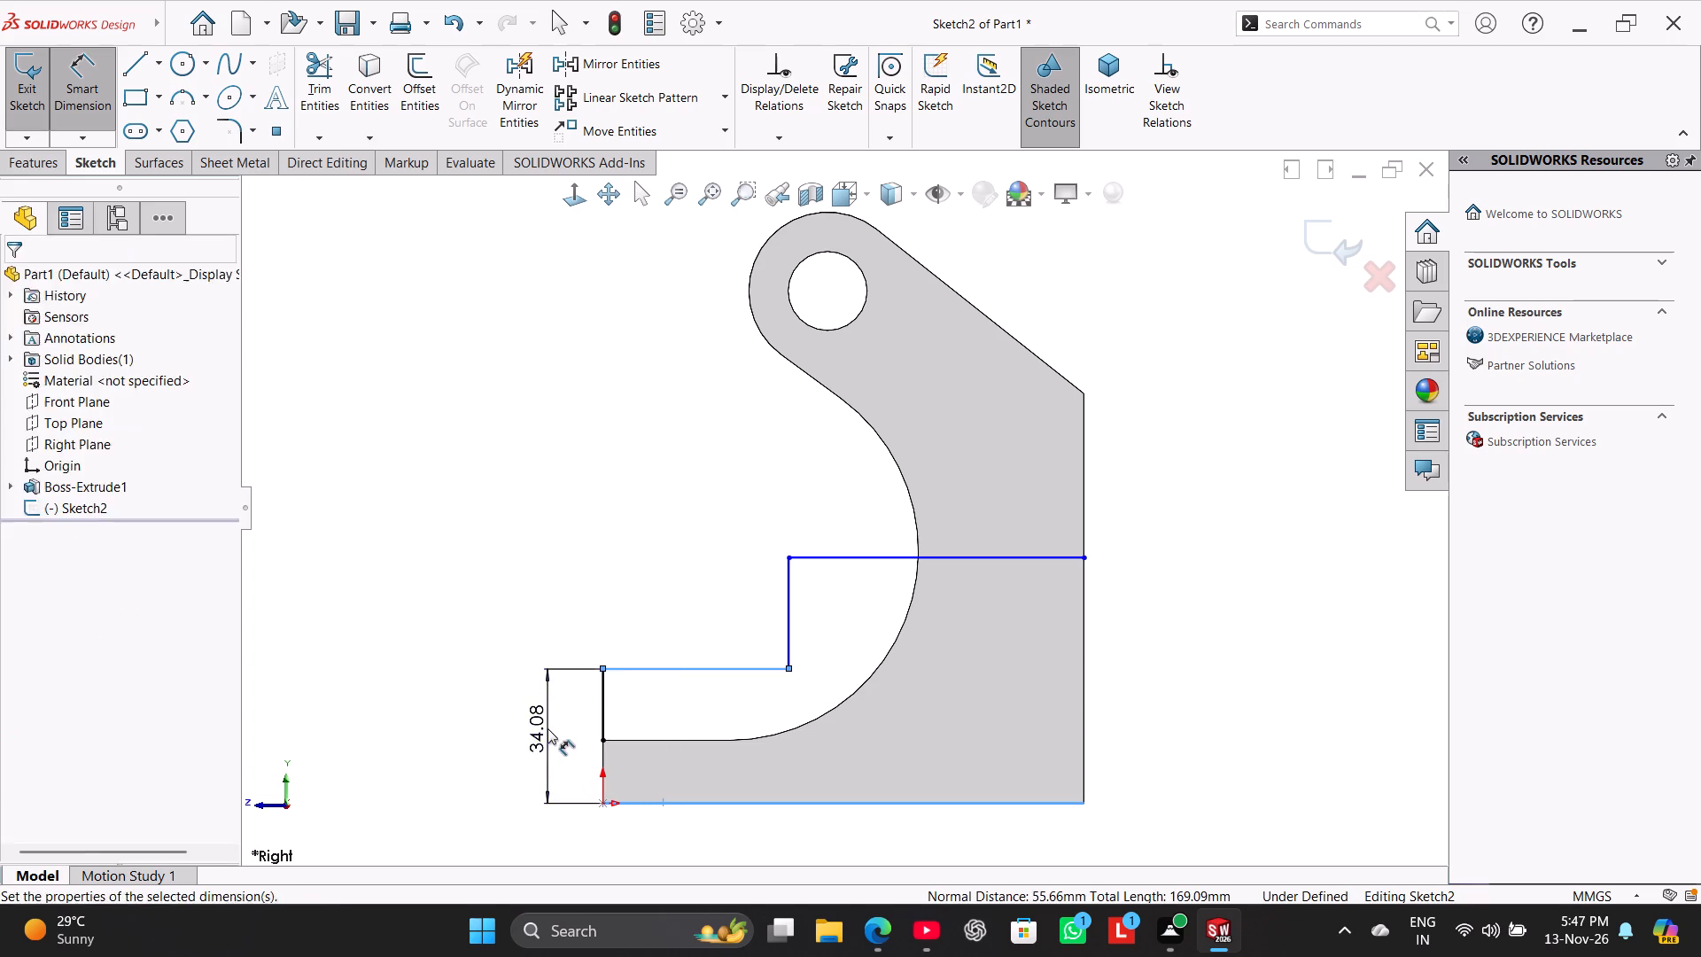
pyautogui.write('32')
pyautogui.press('Return')
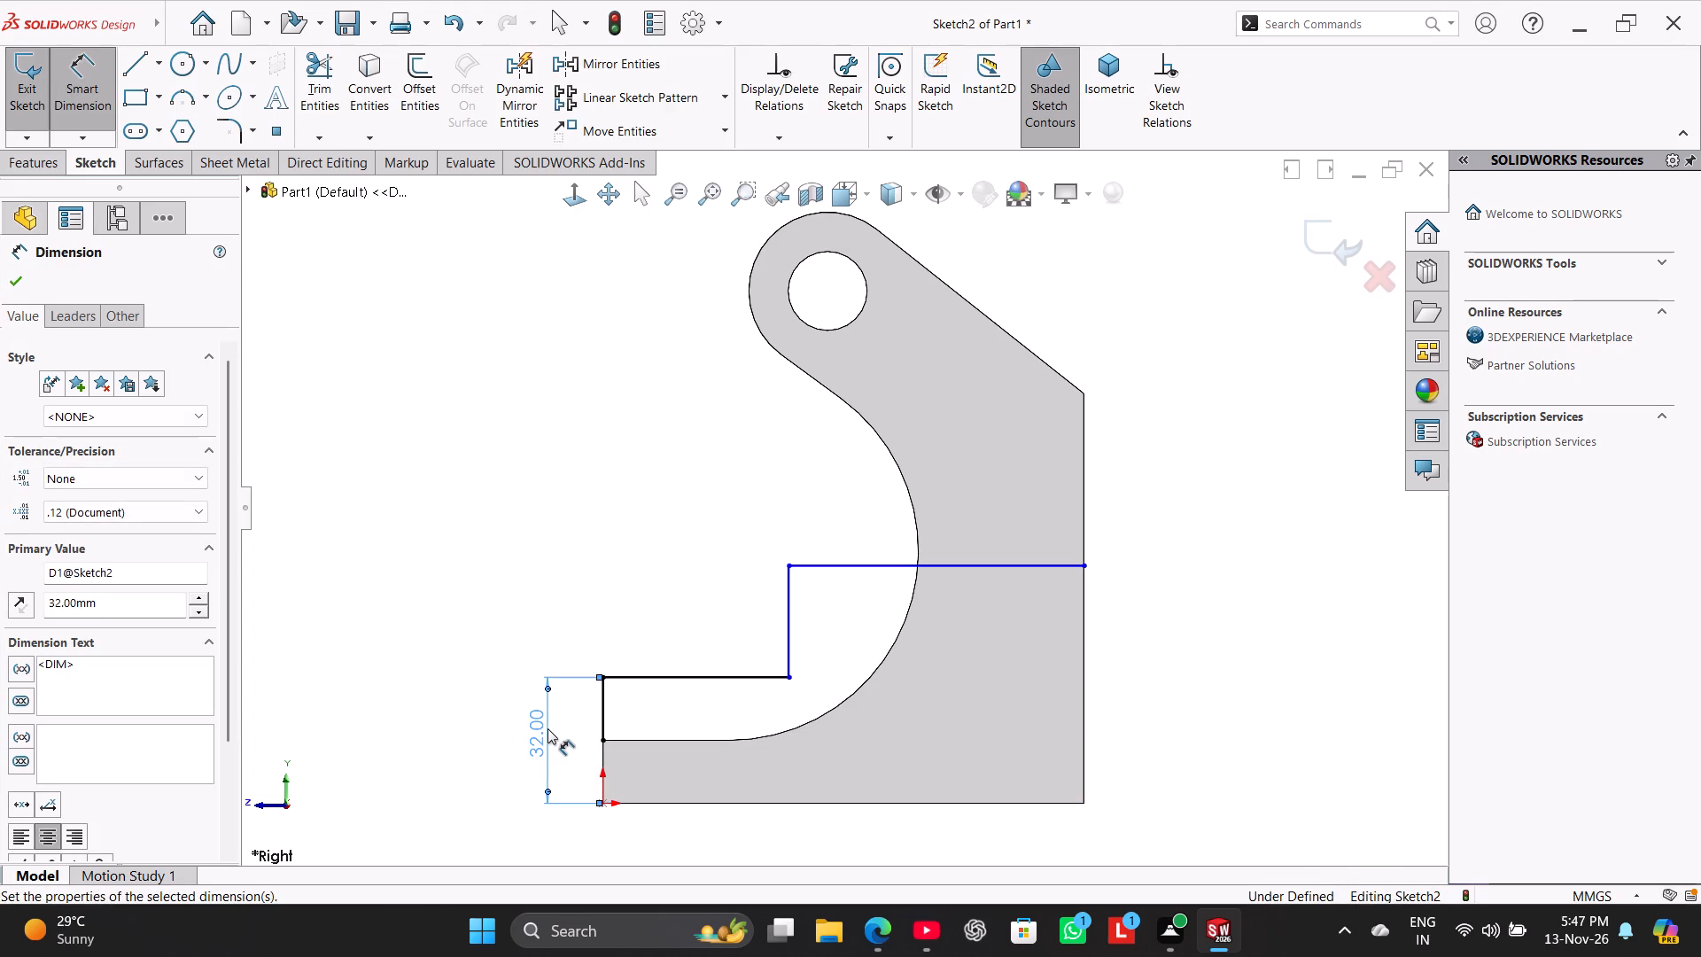
# Dimension the upper step line's height above the body's bottom edge to 64 mm.
pyautogui.click(829, 571)
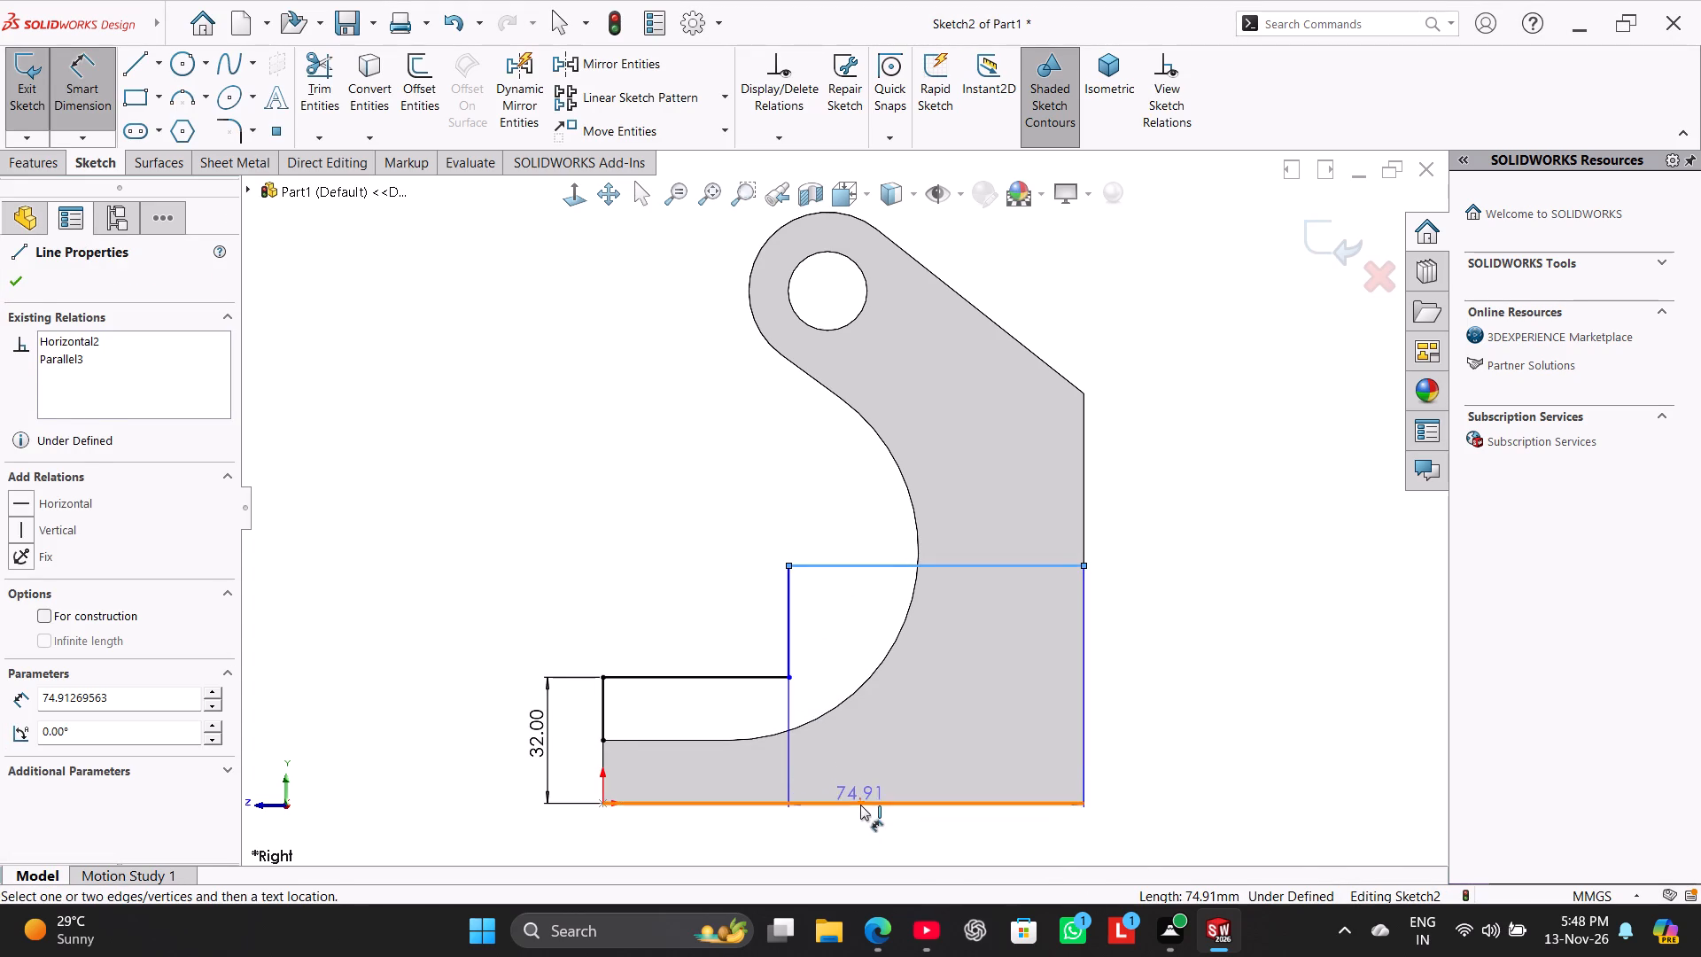
pyautogui.click(860, 805)
pyautogui.click(480, 689)
pyautogui.write('64')
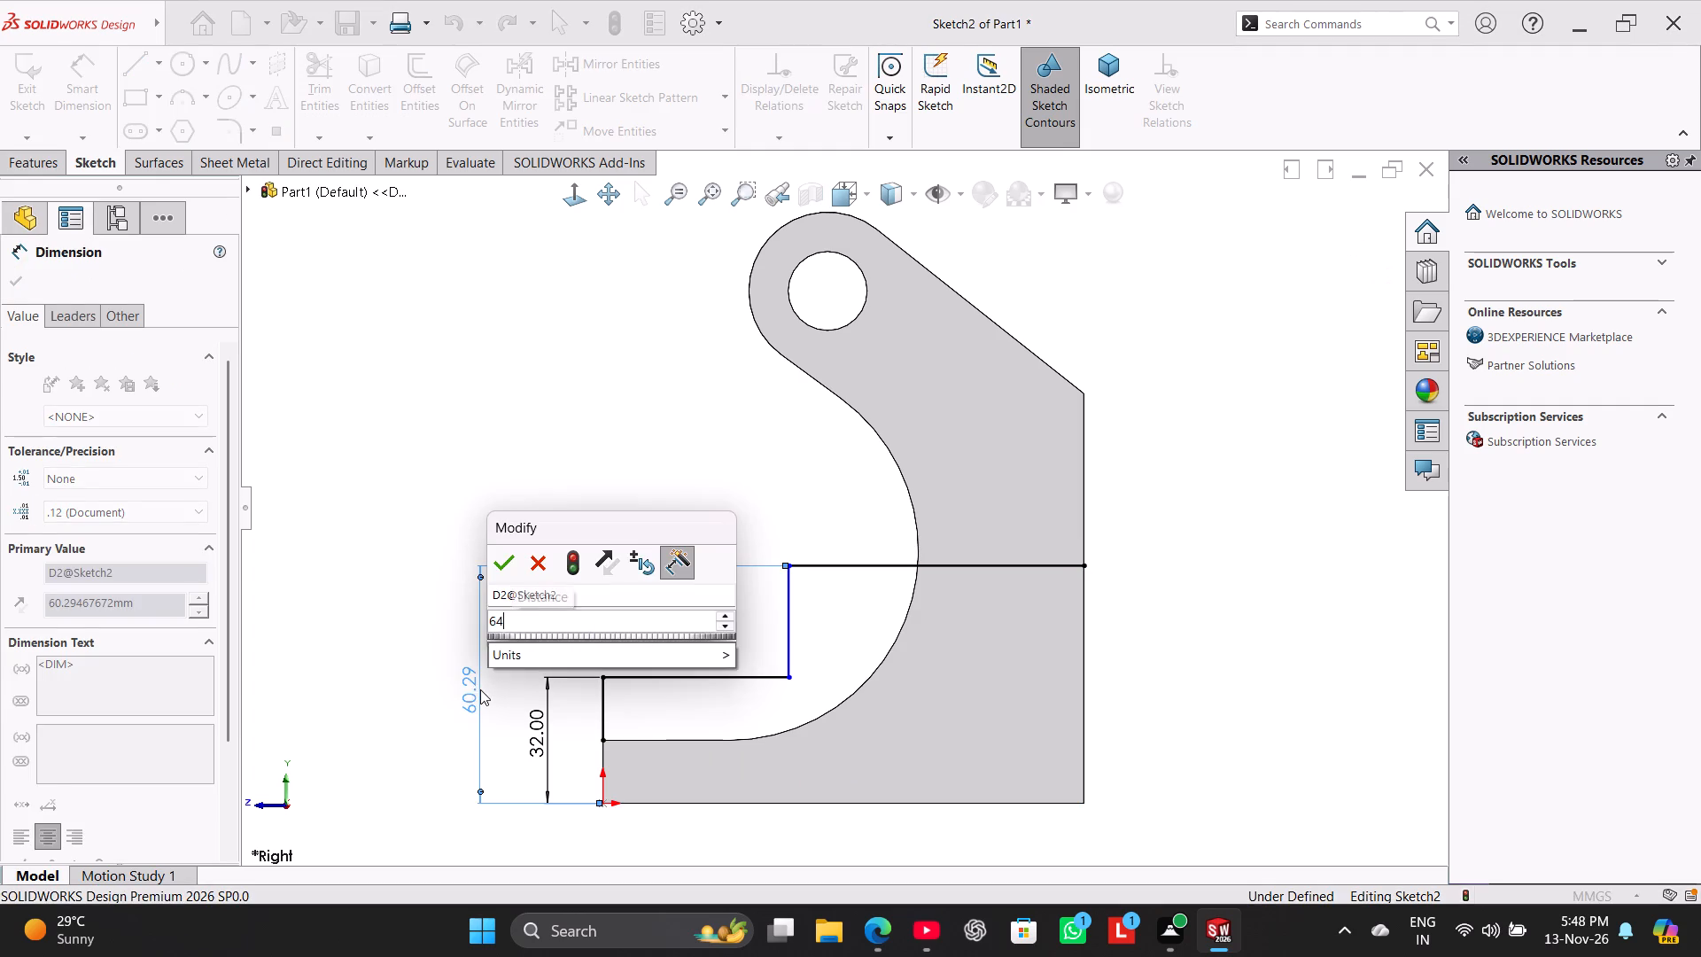
pyautogui.press('Return')
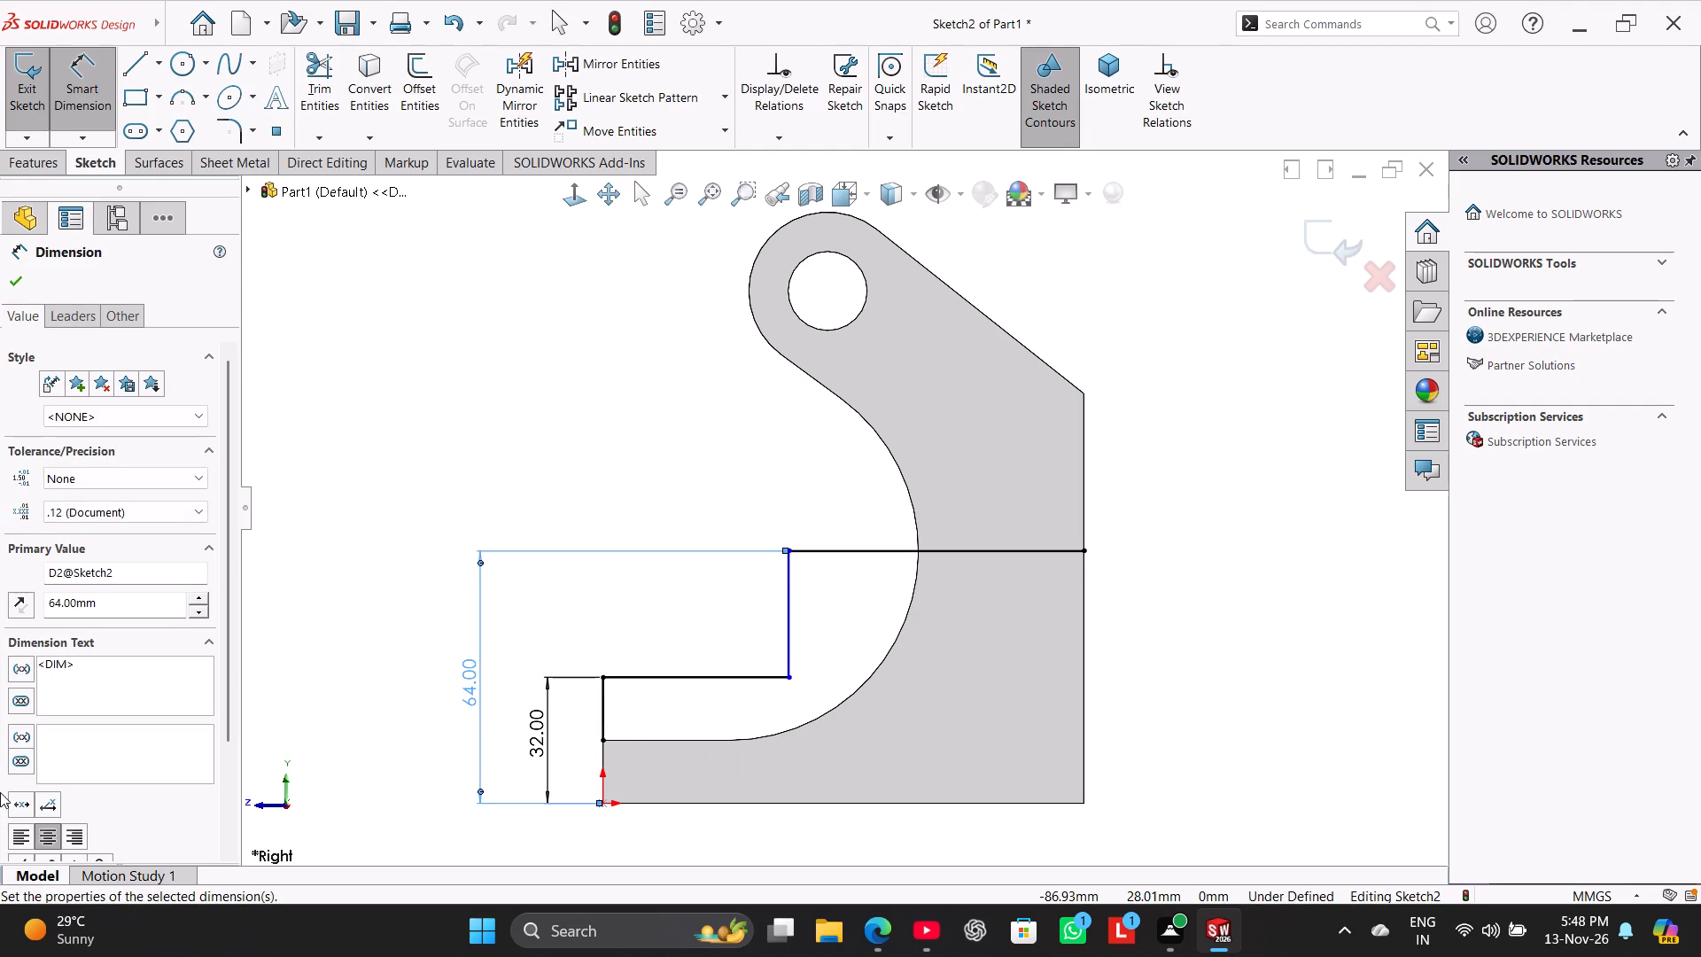
pyautogui.rightClick(670, 382)
pyautogui.click(726, 442)
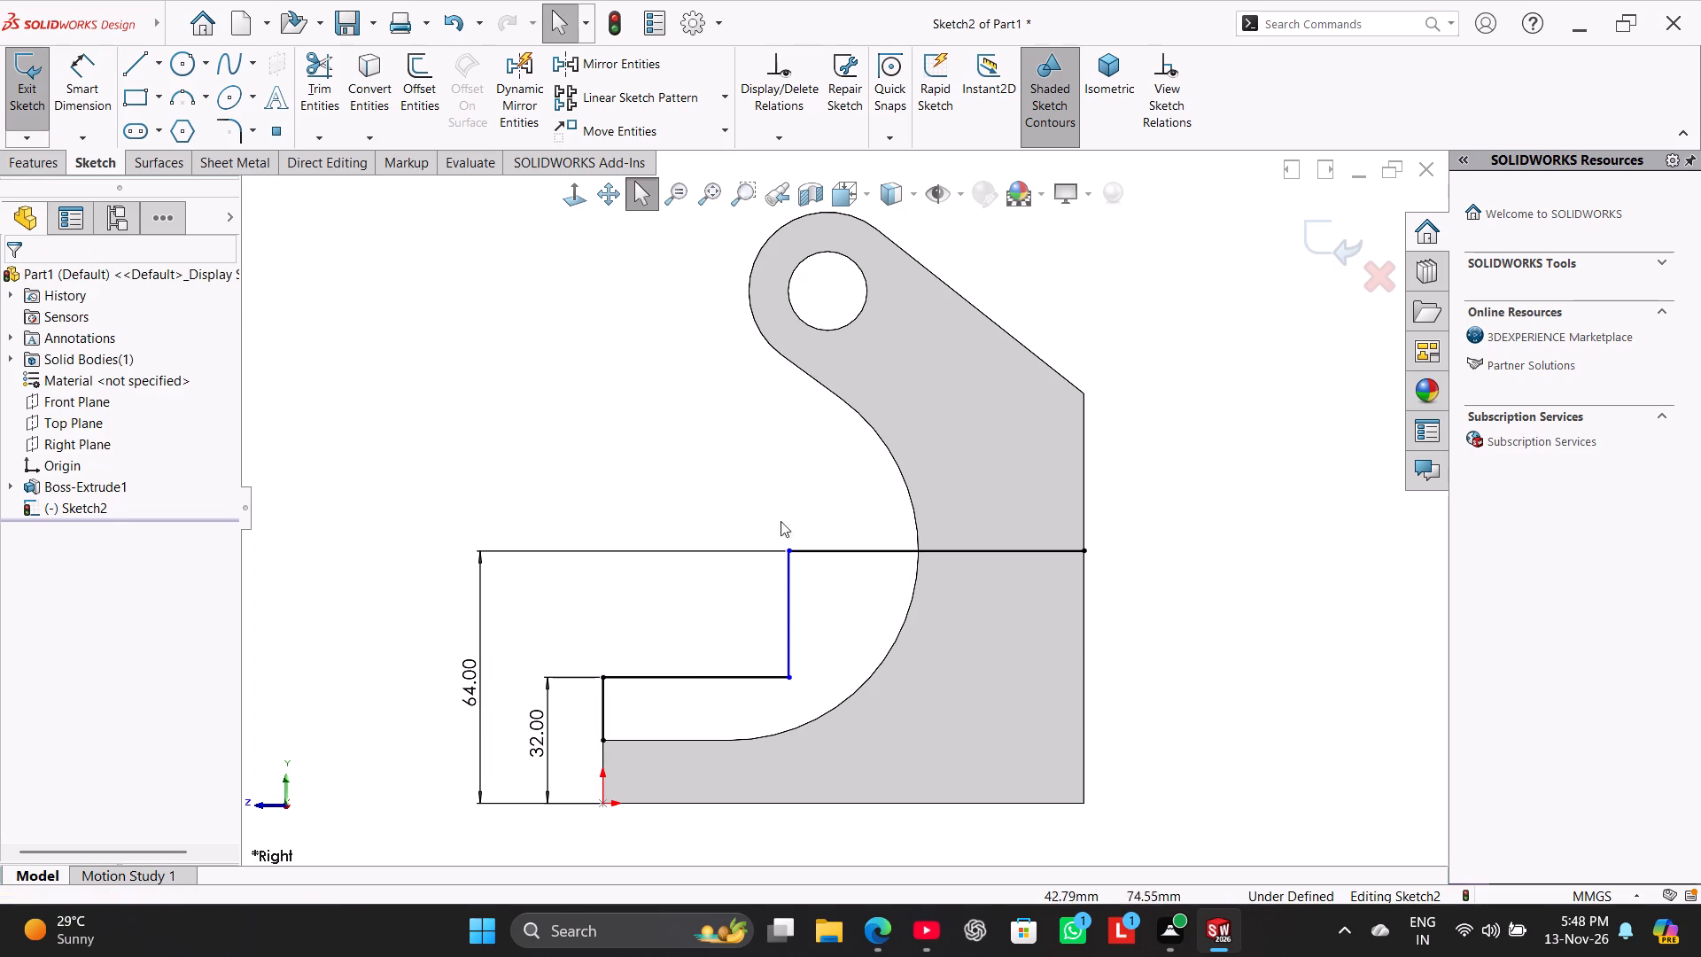
# Draw a construction line from the 20 mm hole's centre to the top corner of the step's vertical riser.
pyautogui.click(790, 606)
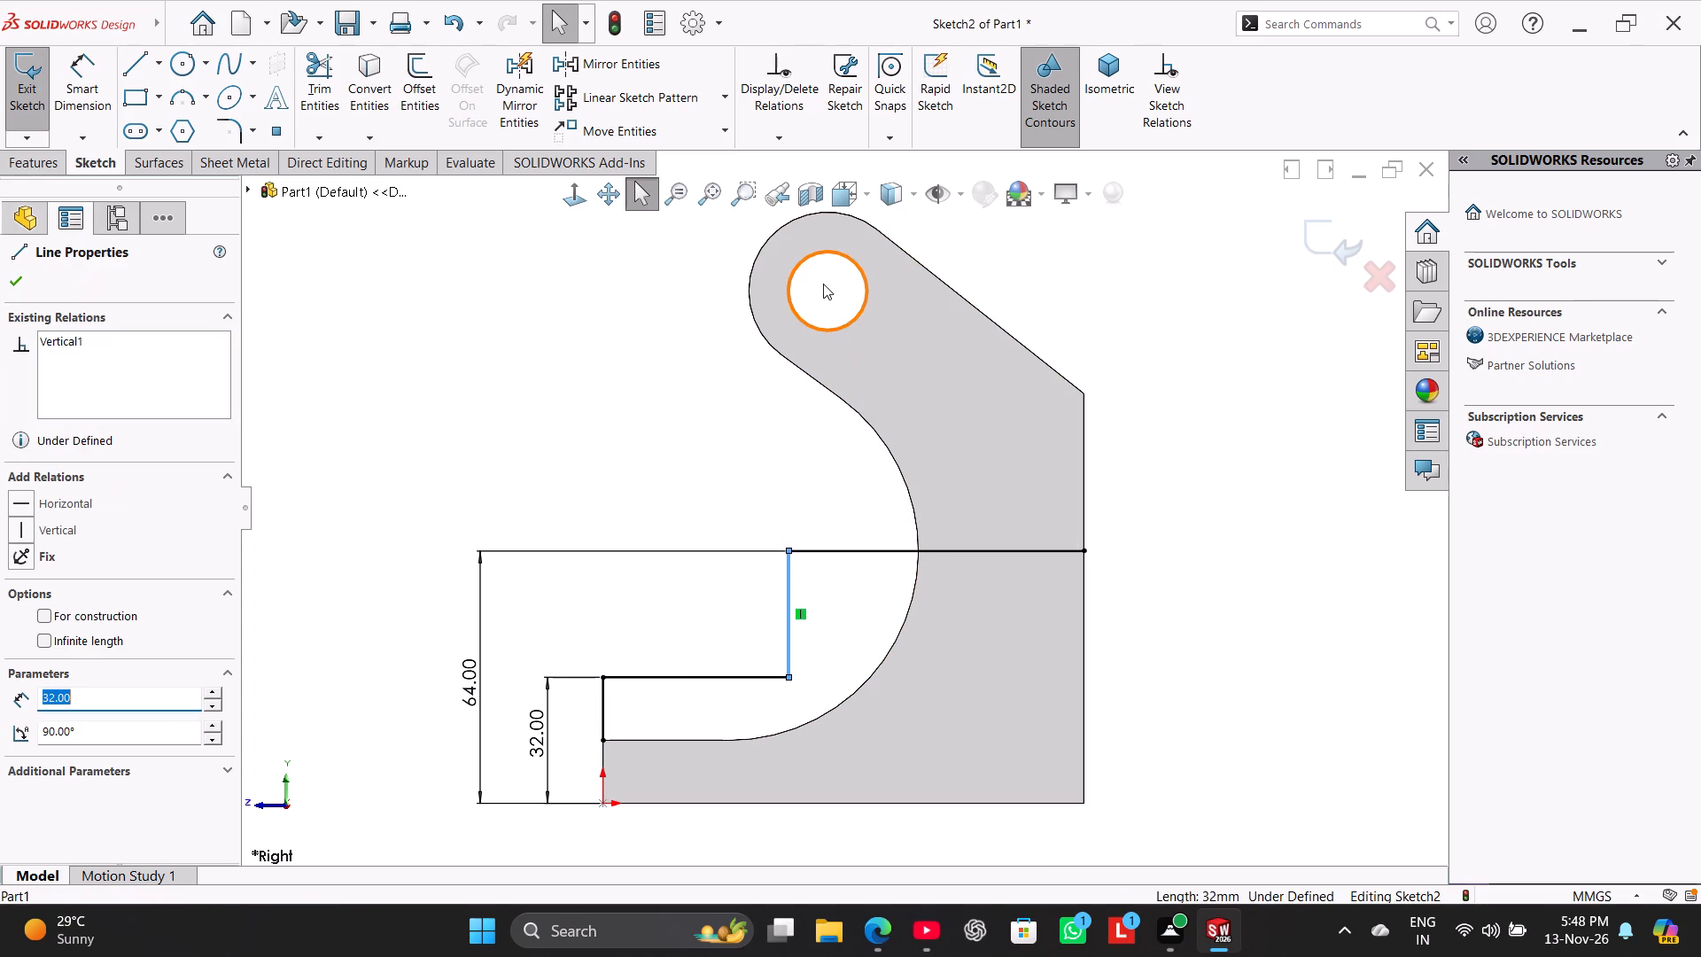
pyautogui.click(733, 427)
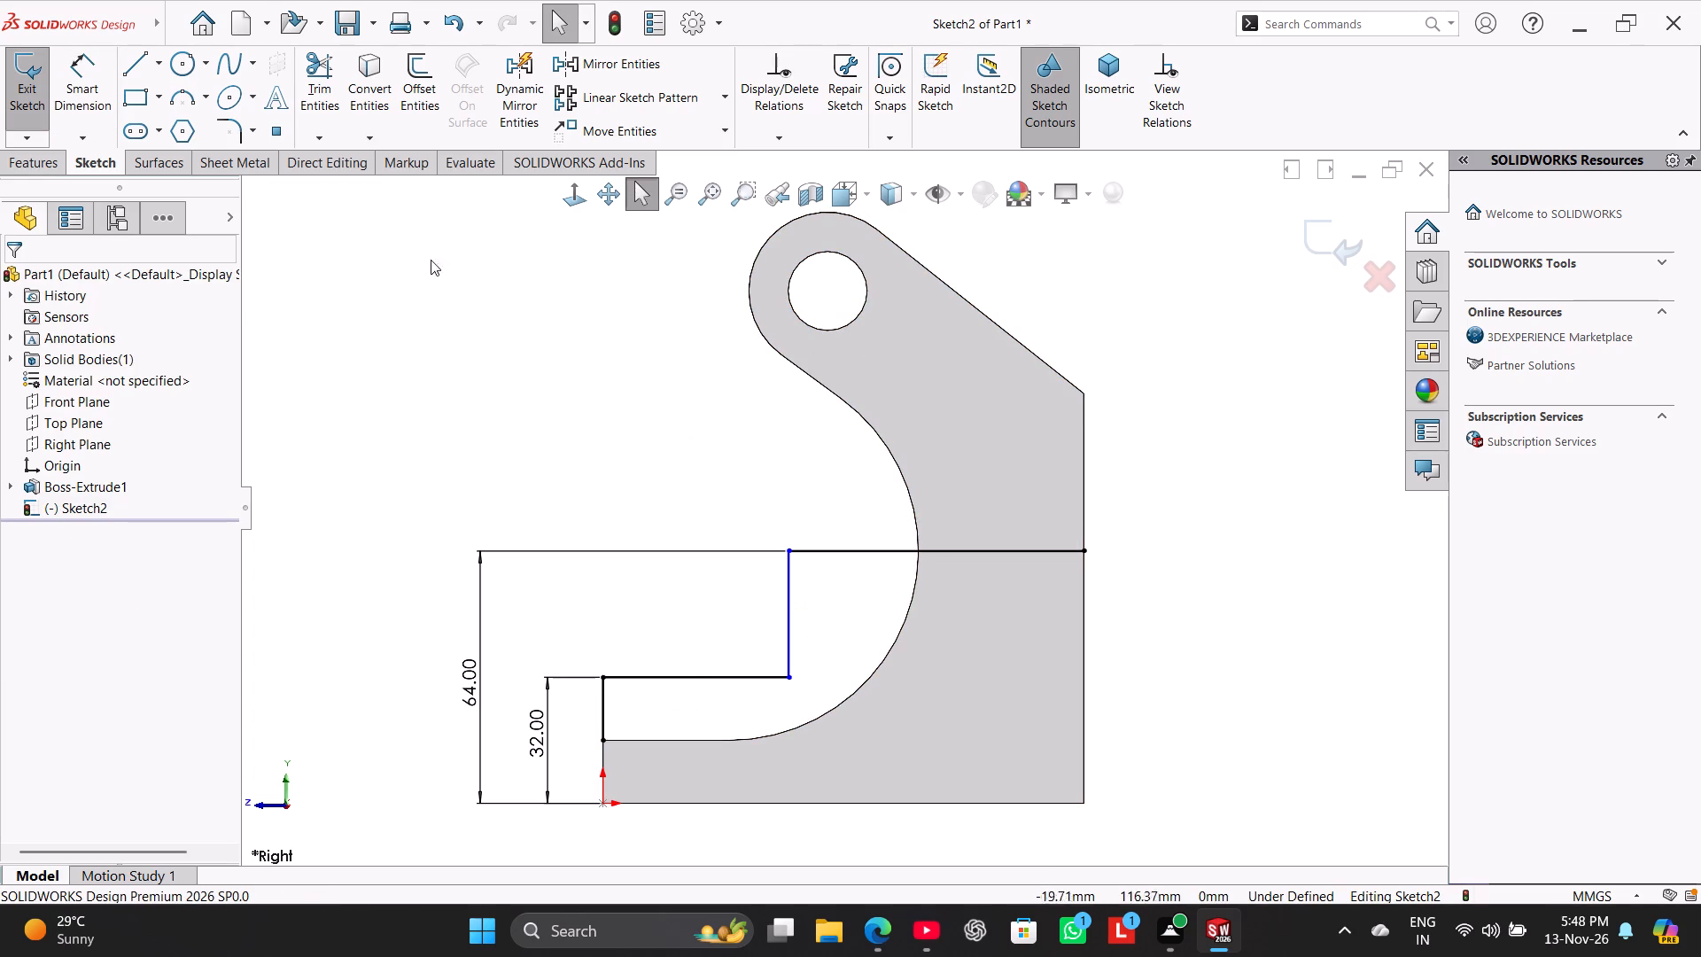
pyautogui.click(160, 67)
pyautogui.click(173, 114)
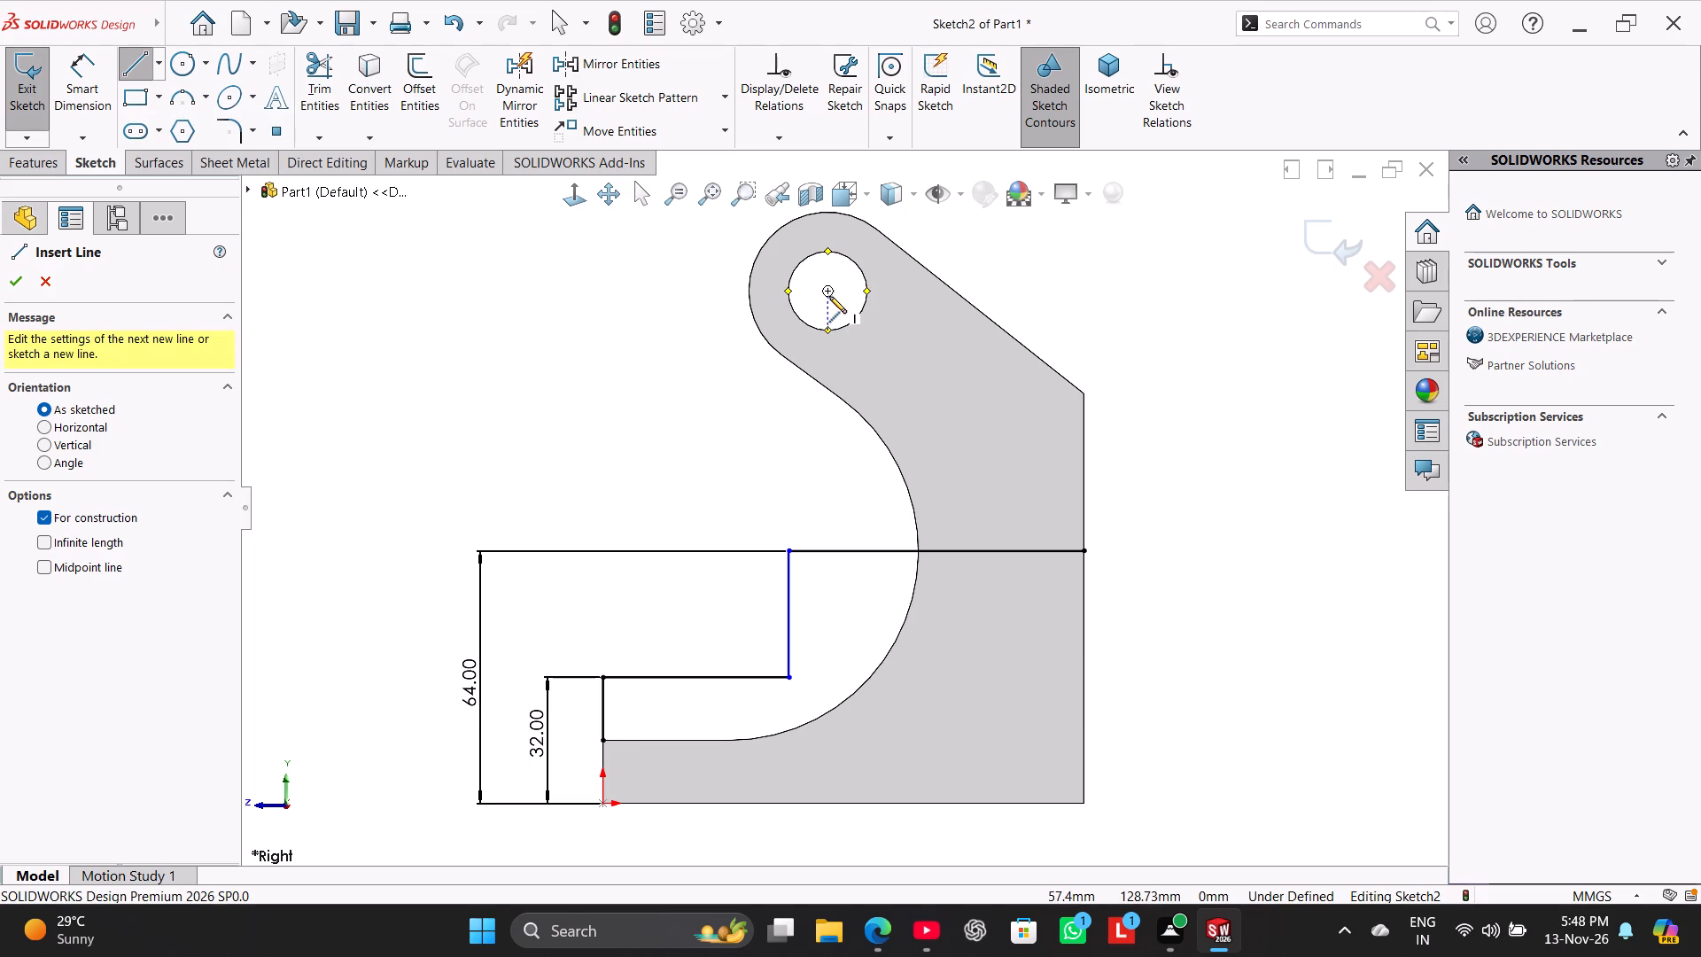
pyautogui.click(826, 291)
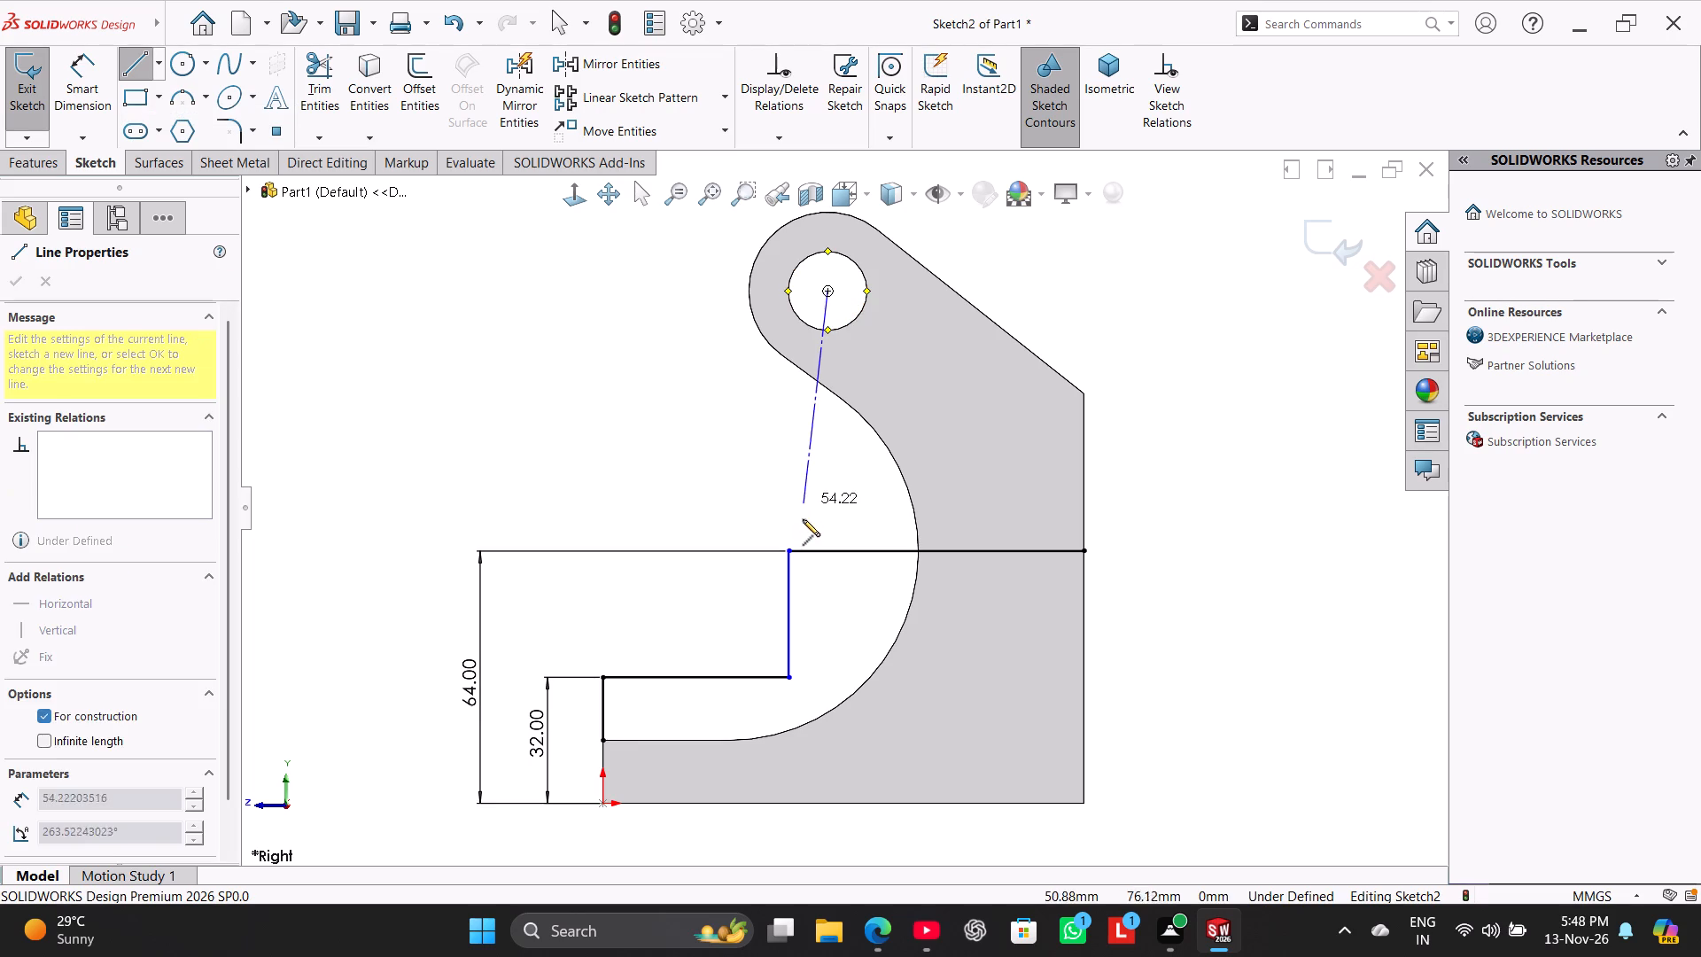
pyautogui.click(790, 549)
pyautogui.rightClick(689, 483)
pyautogui.click(717, 497)
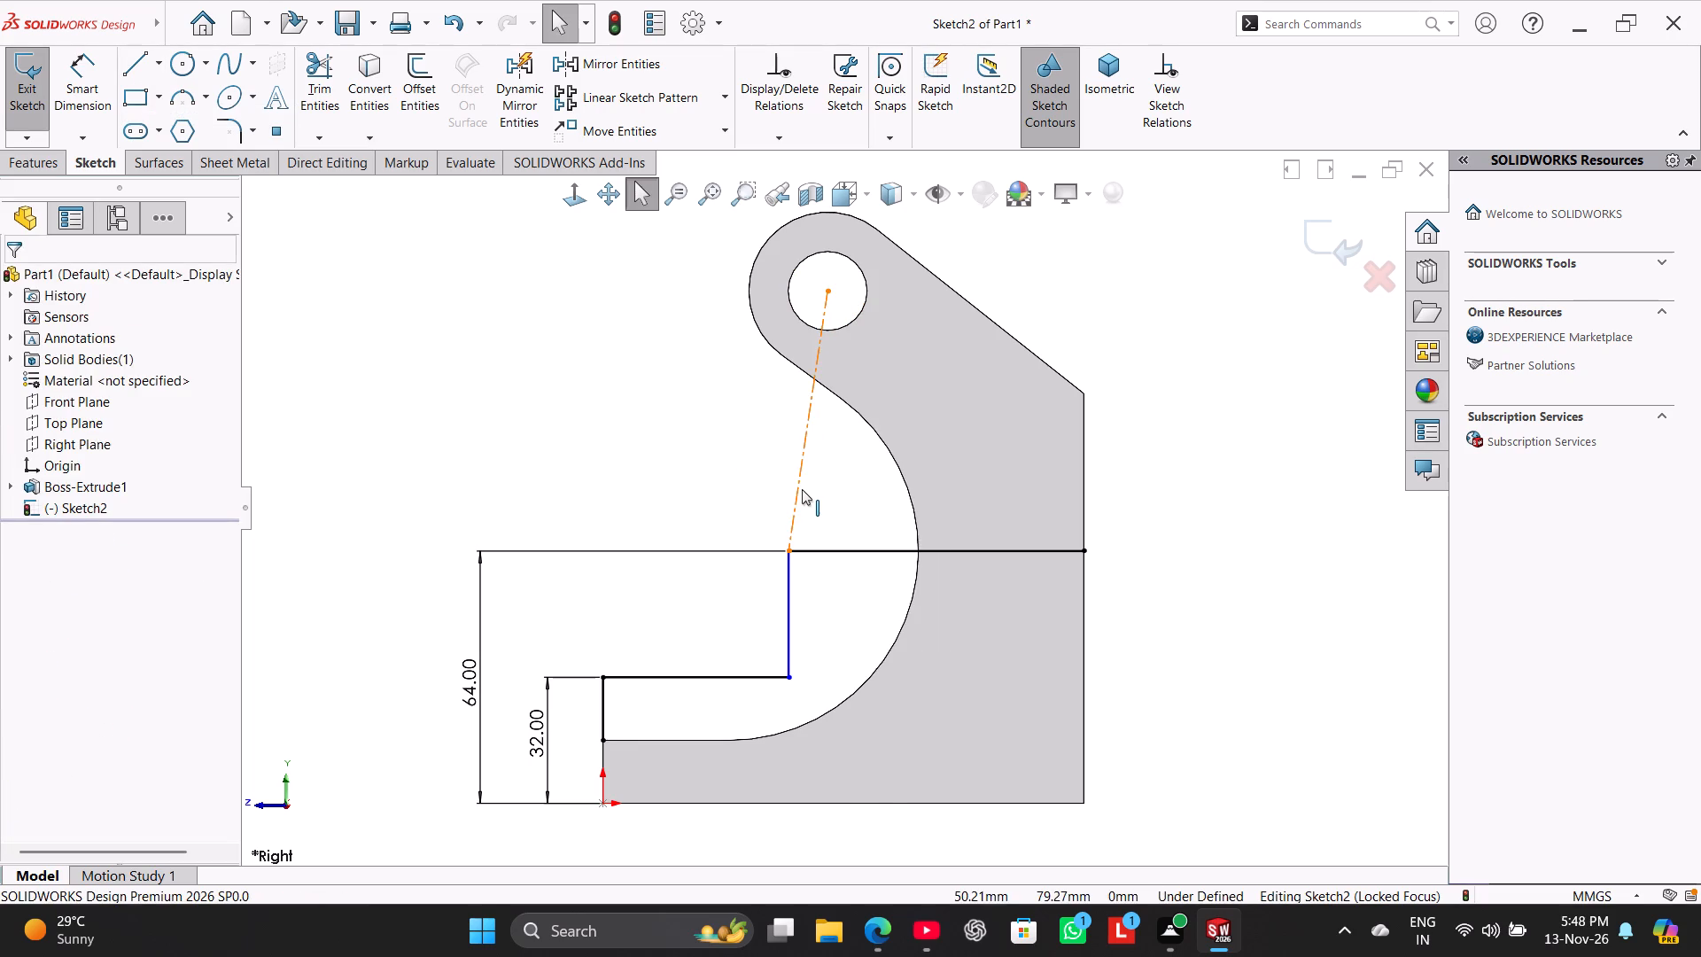
# Constrain the construction line between the 20 mm hole's centre and the riser's top corner as vertical.
pyautogui.rightClick(802, 489)
pyautogui.click(850, 440)
pyautogui.click(715, 435)
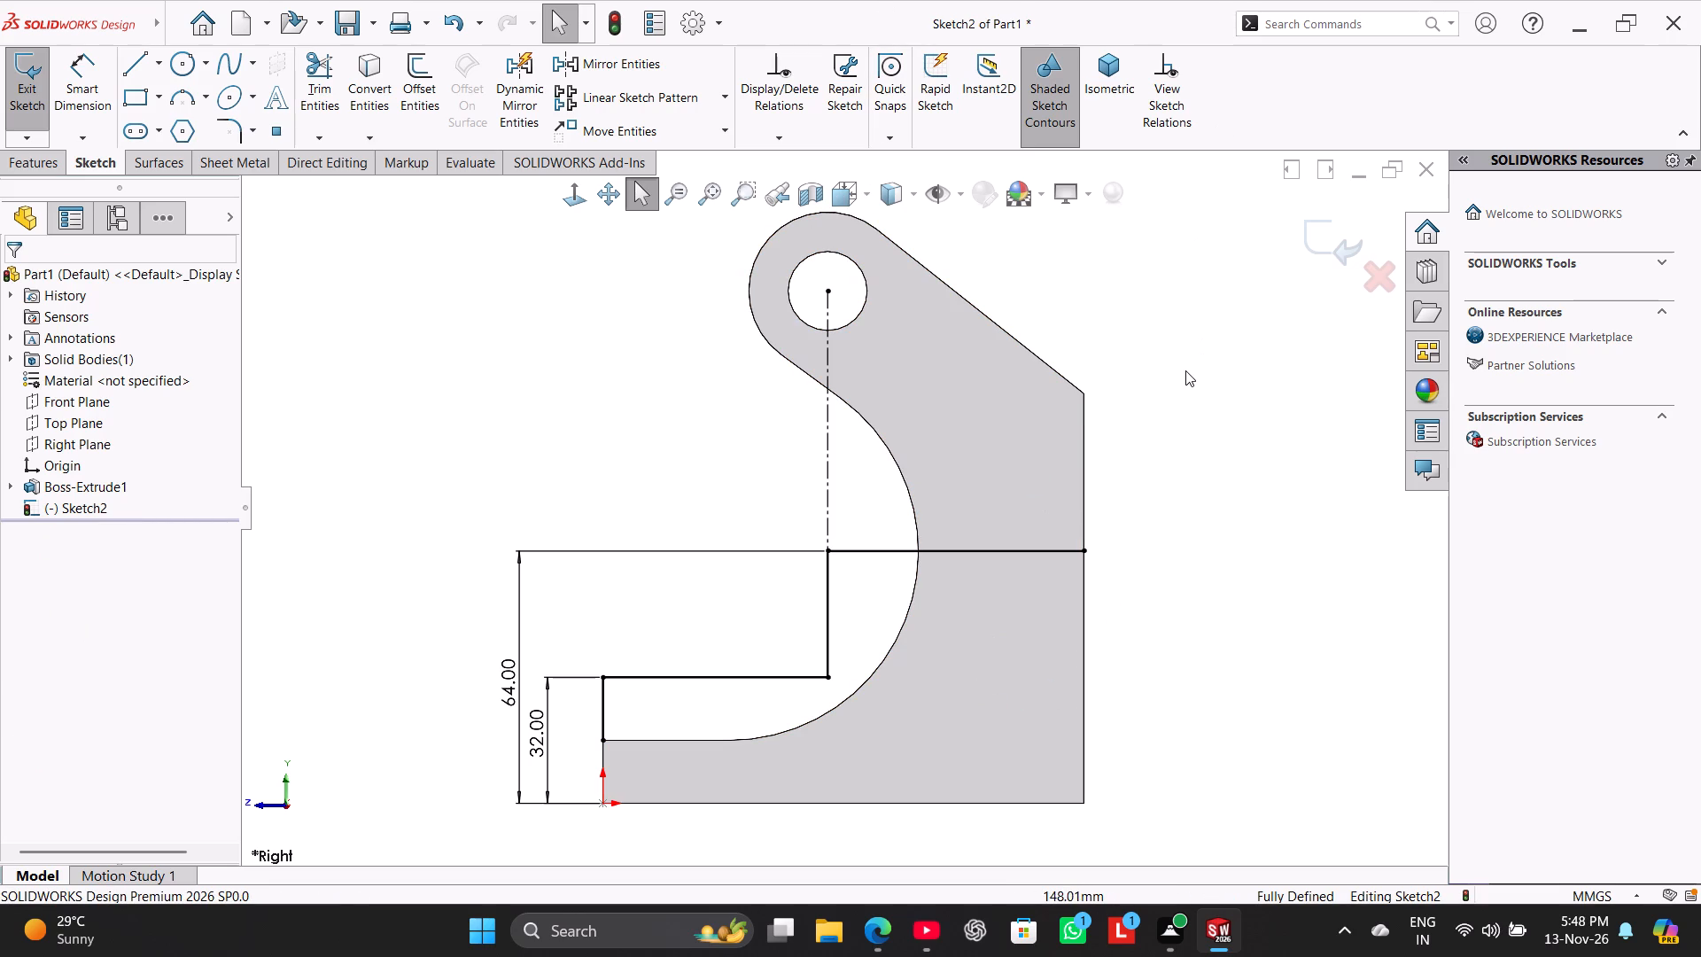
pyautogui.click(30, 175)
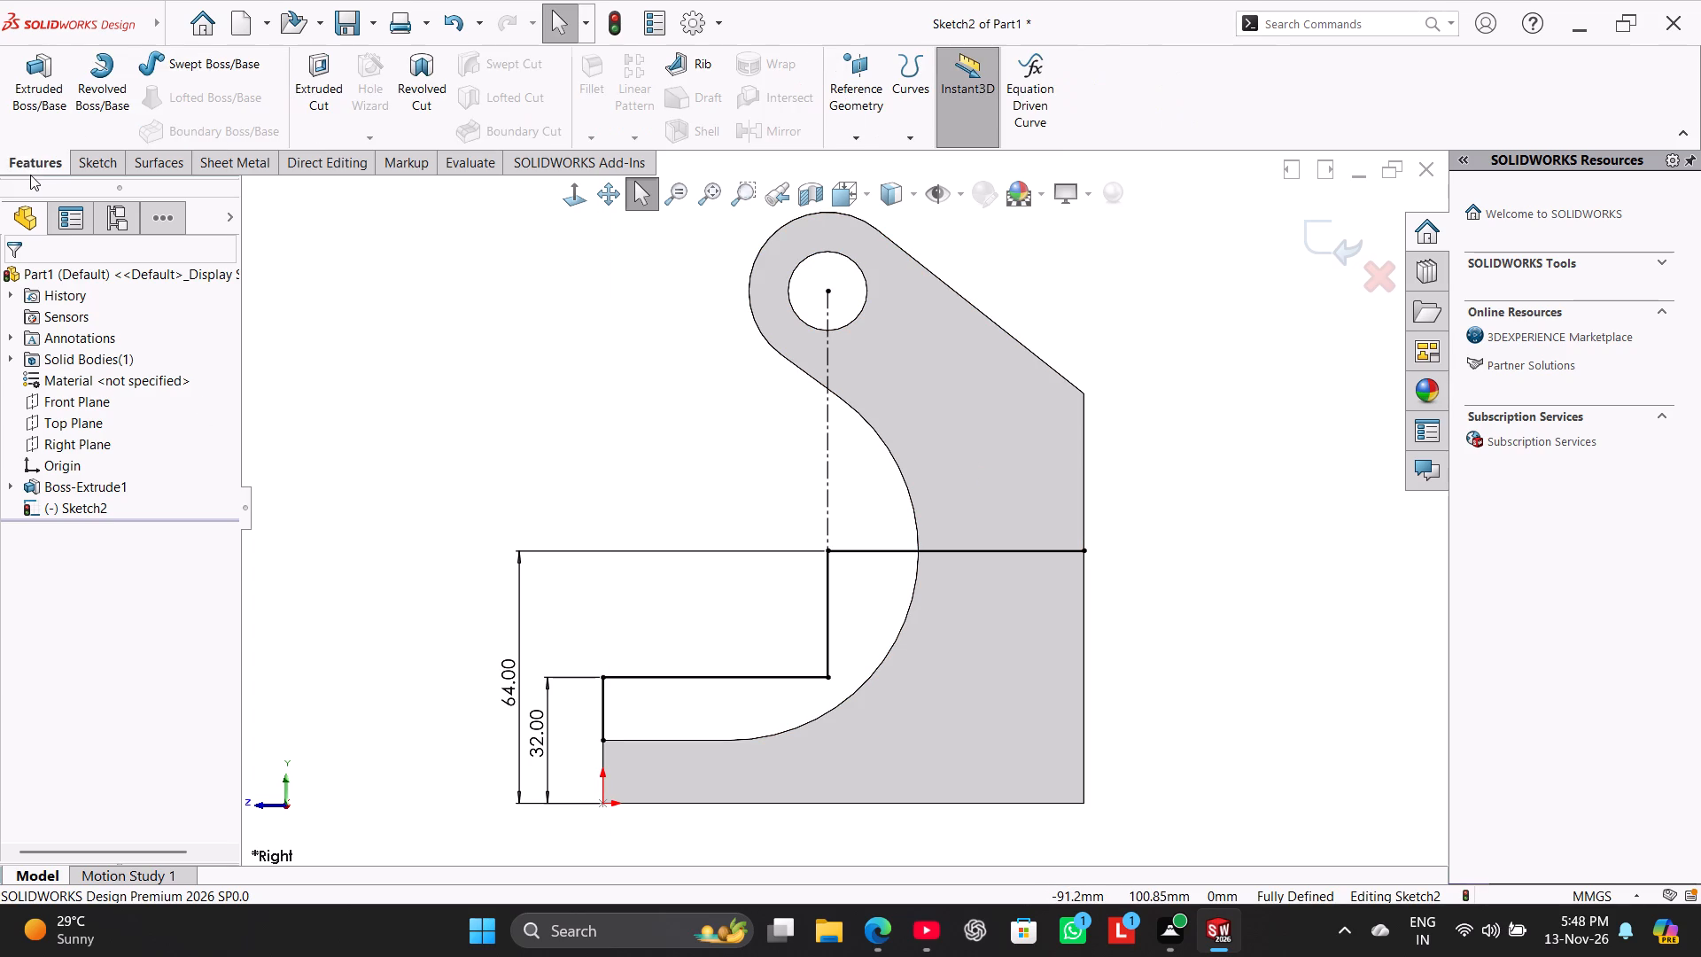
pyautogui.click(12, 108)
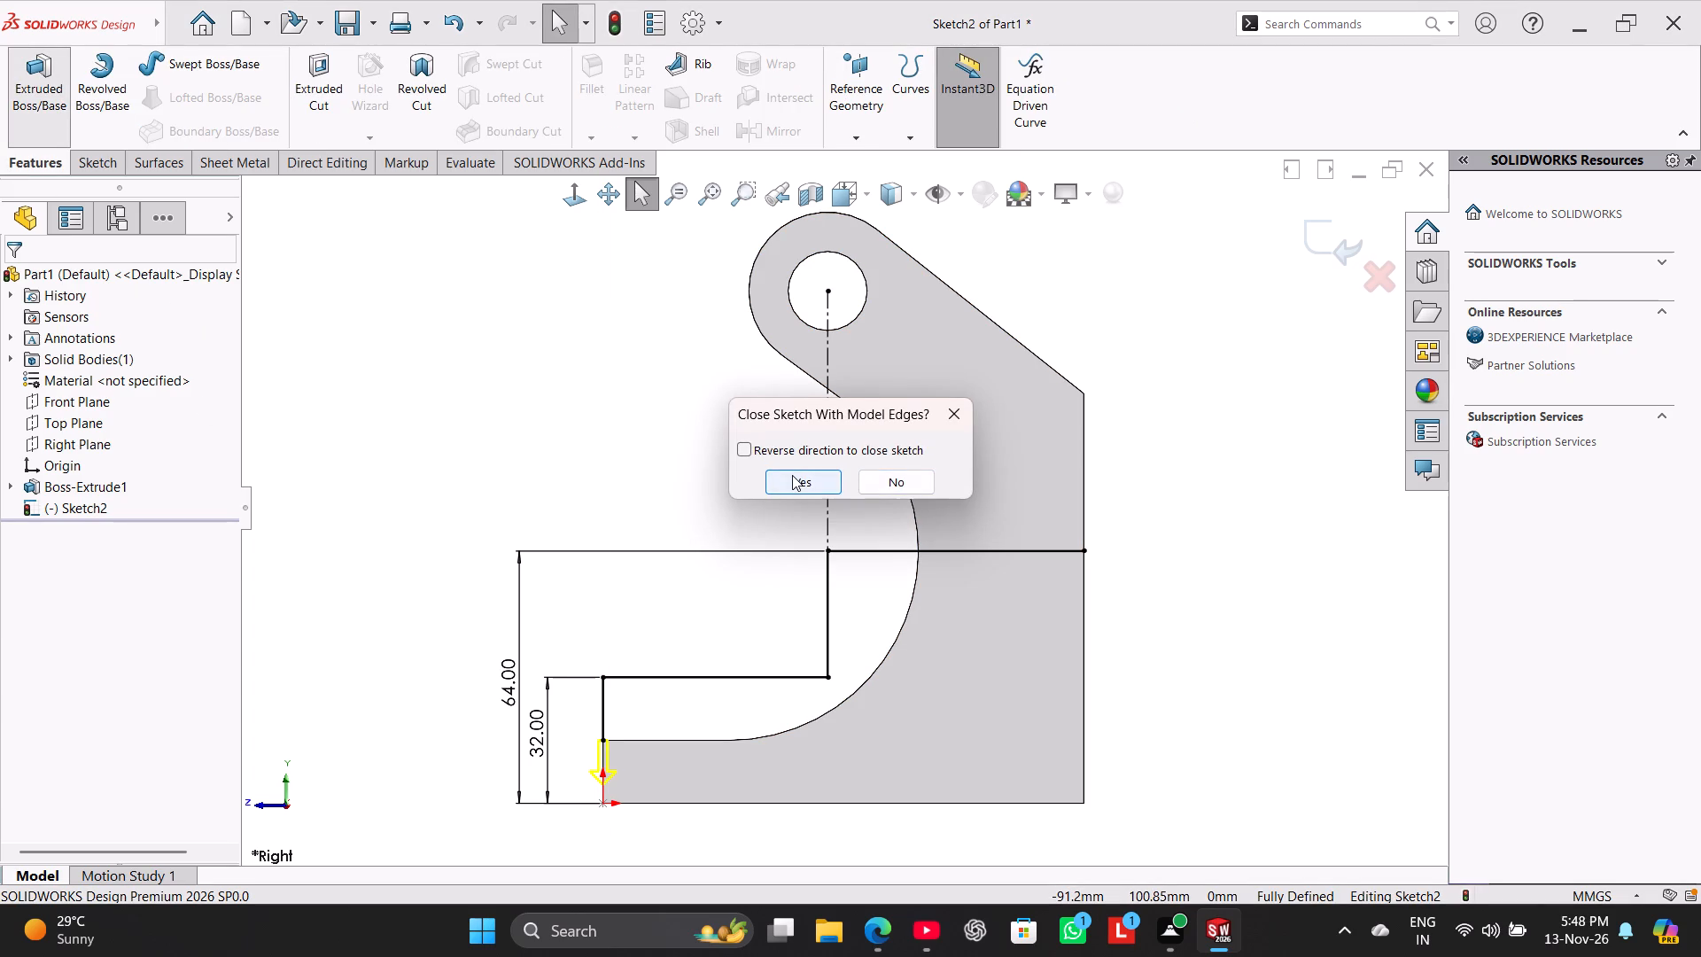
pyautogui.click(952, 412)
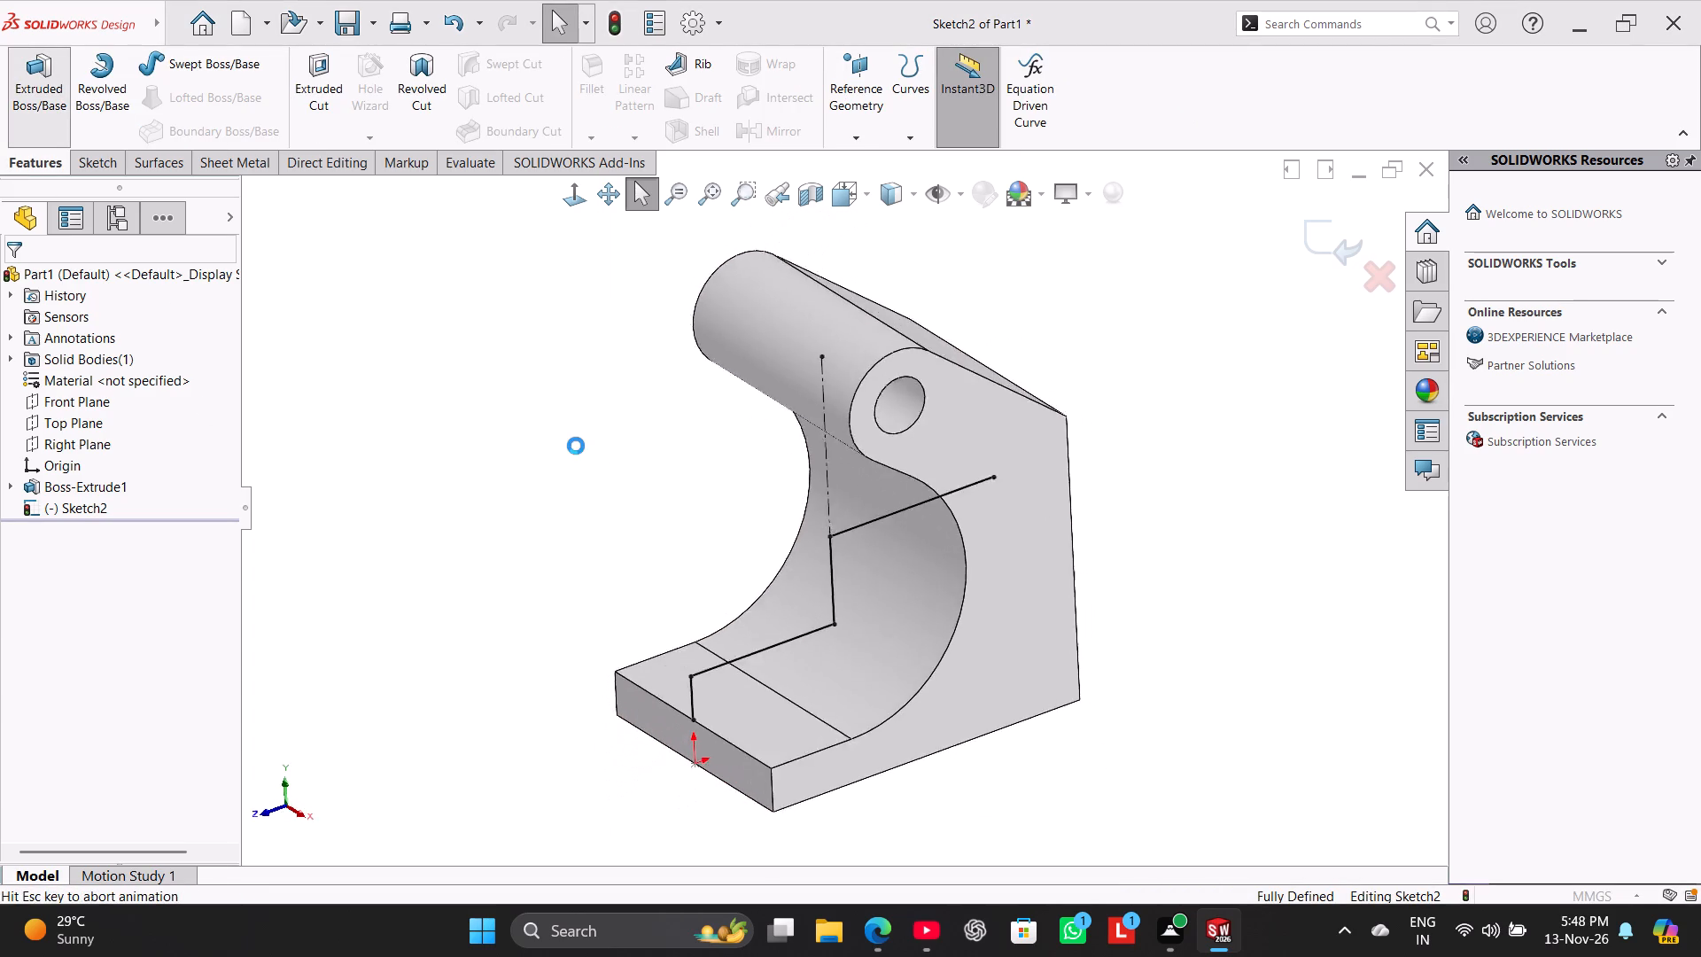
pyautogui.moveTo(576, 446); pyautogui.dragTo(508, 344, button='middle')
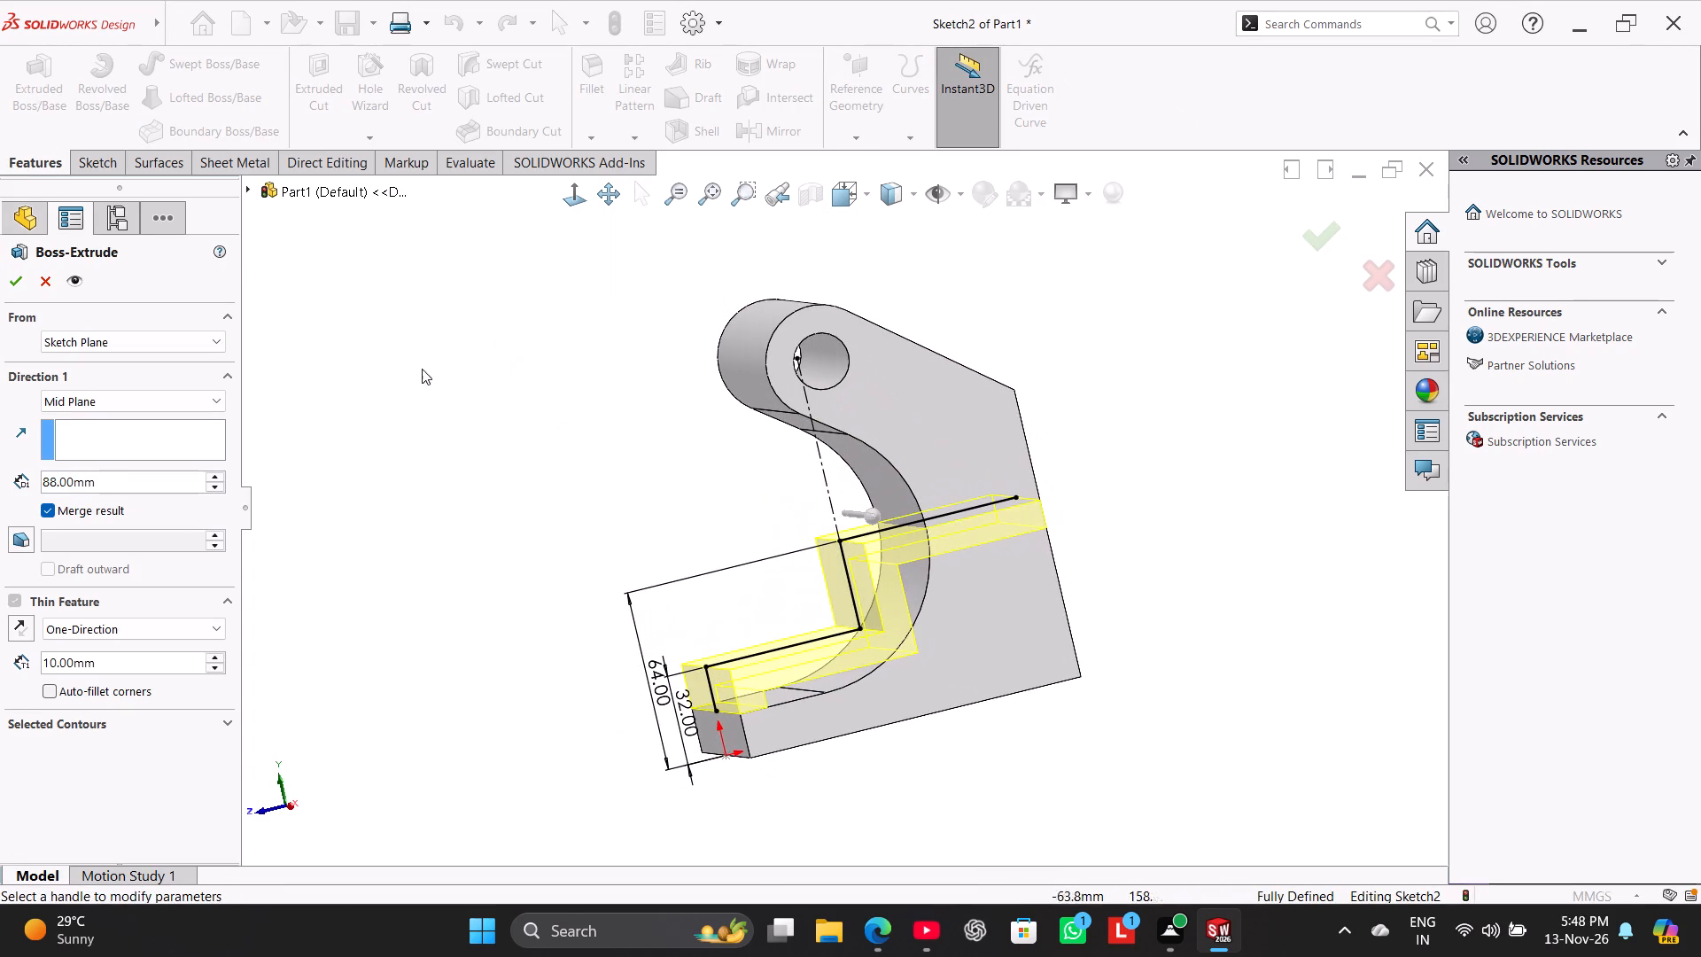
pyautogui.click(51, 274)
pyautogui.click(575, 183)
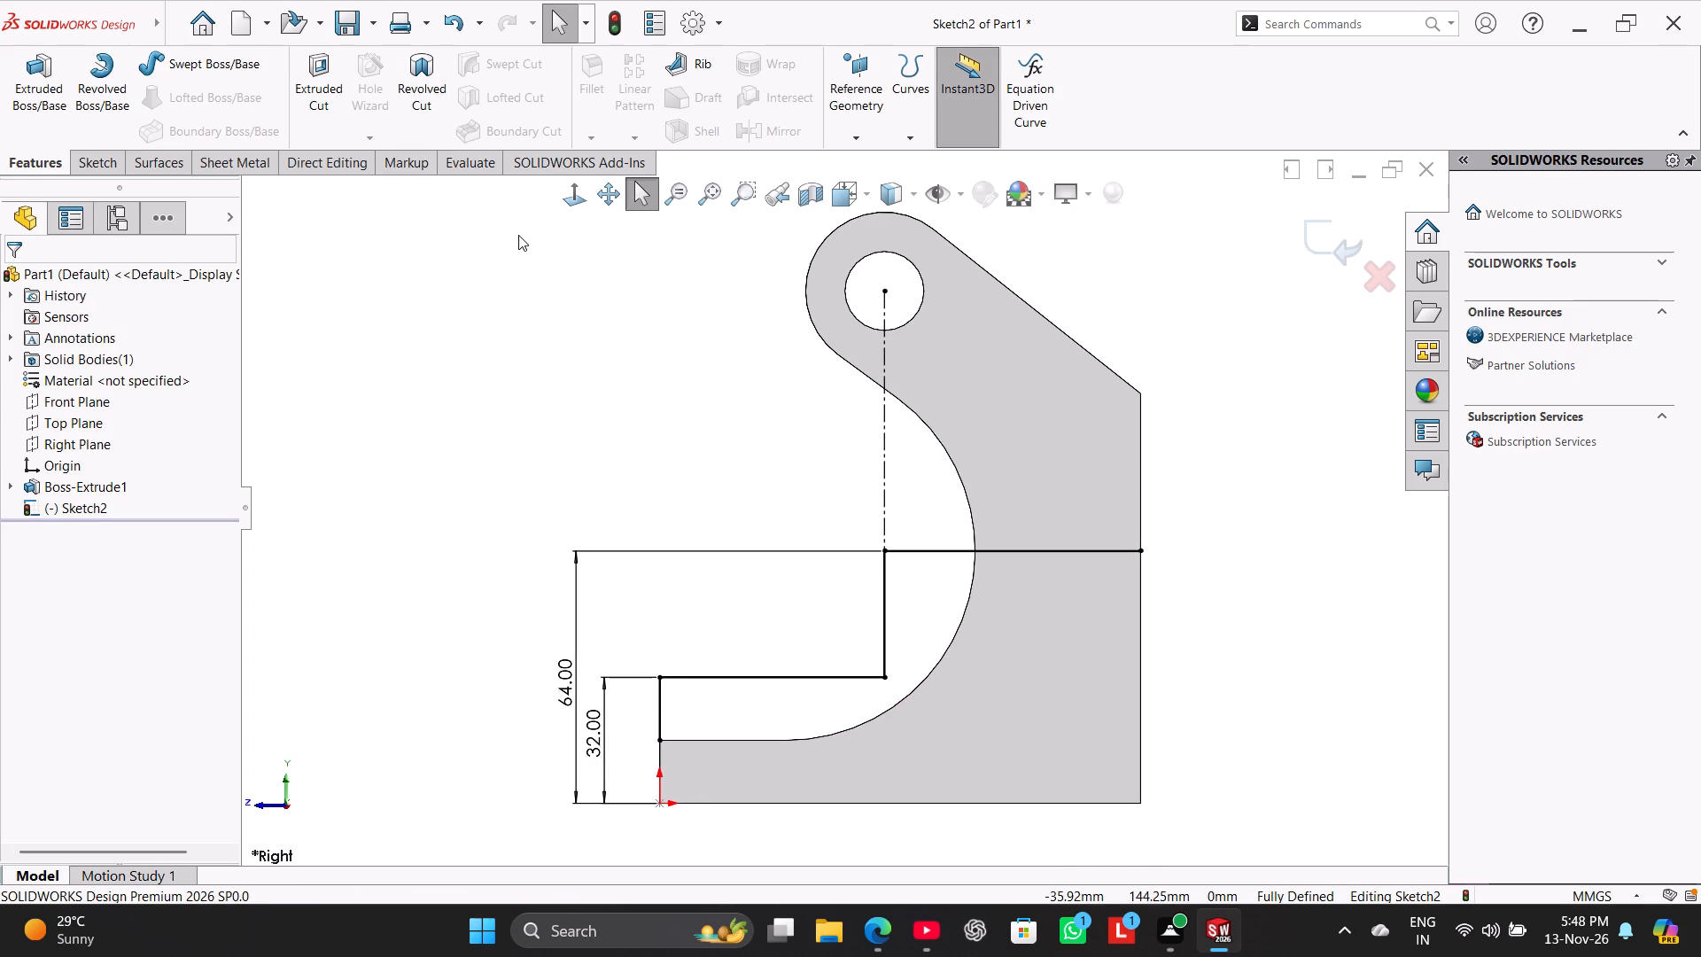
# Close the stepped profile with a horizontal line about 122 mm long to the body's back edge and a 48 mm vertical line up it.
pyautogui.click(96, 170)
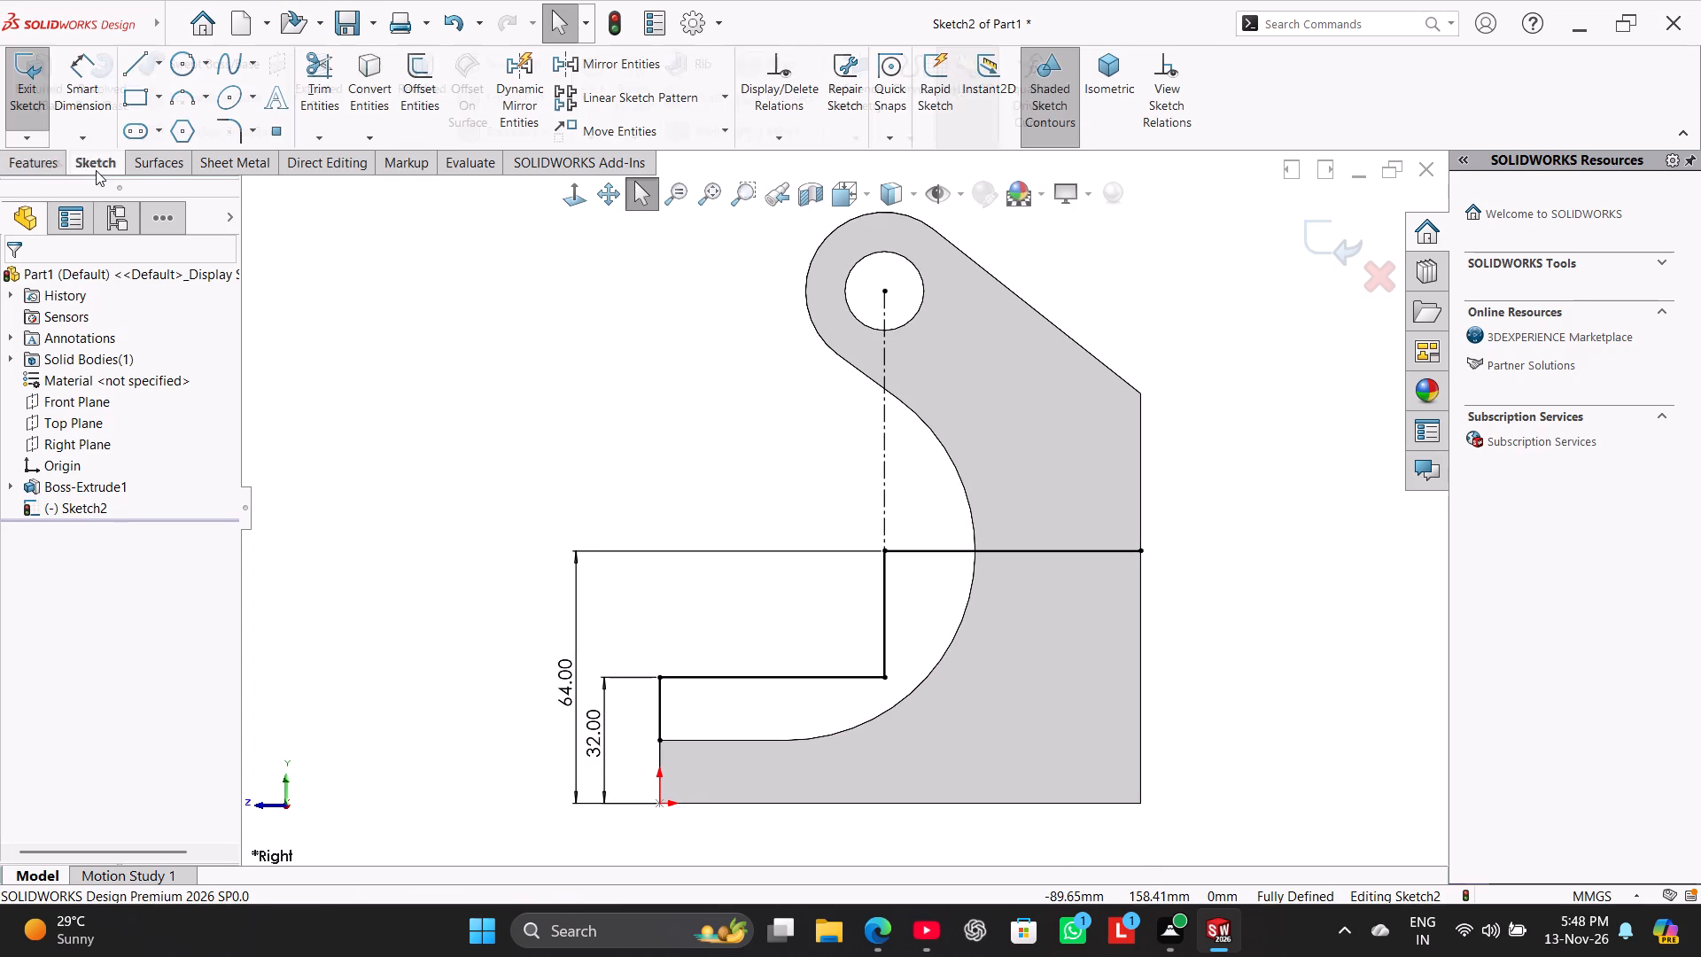
pyautogui.click(145, 65)
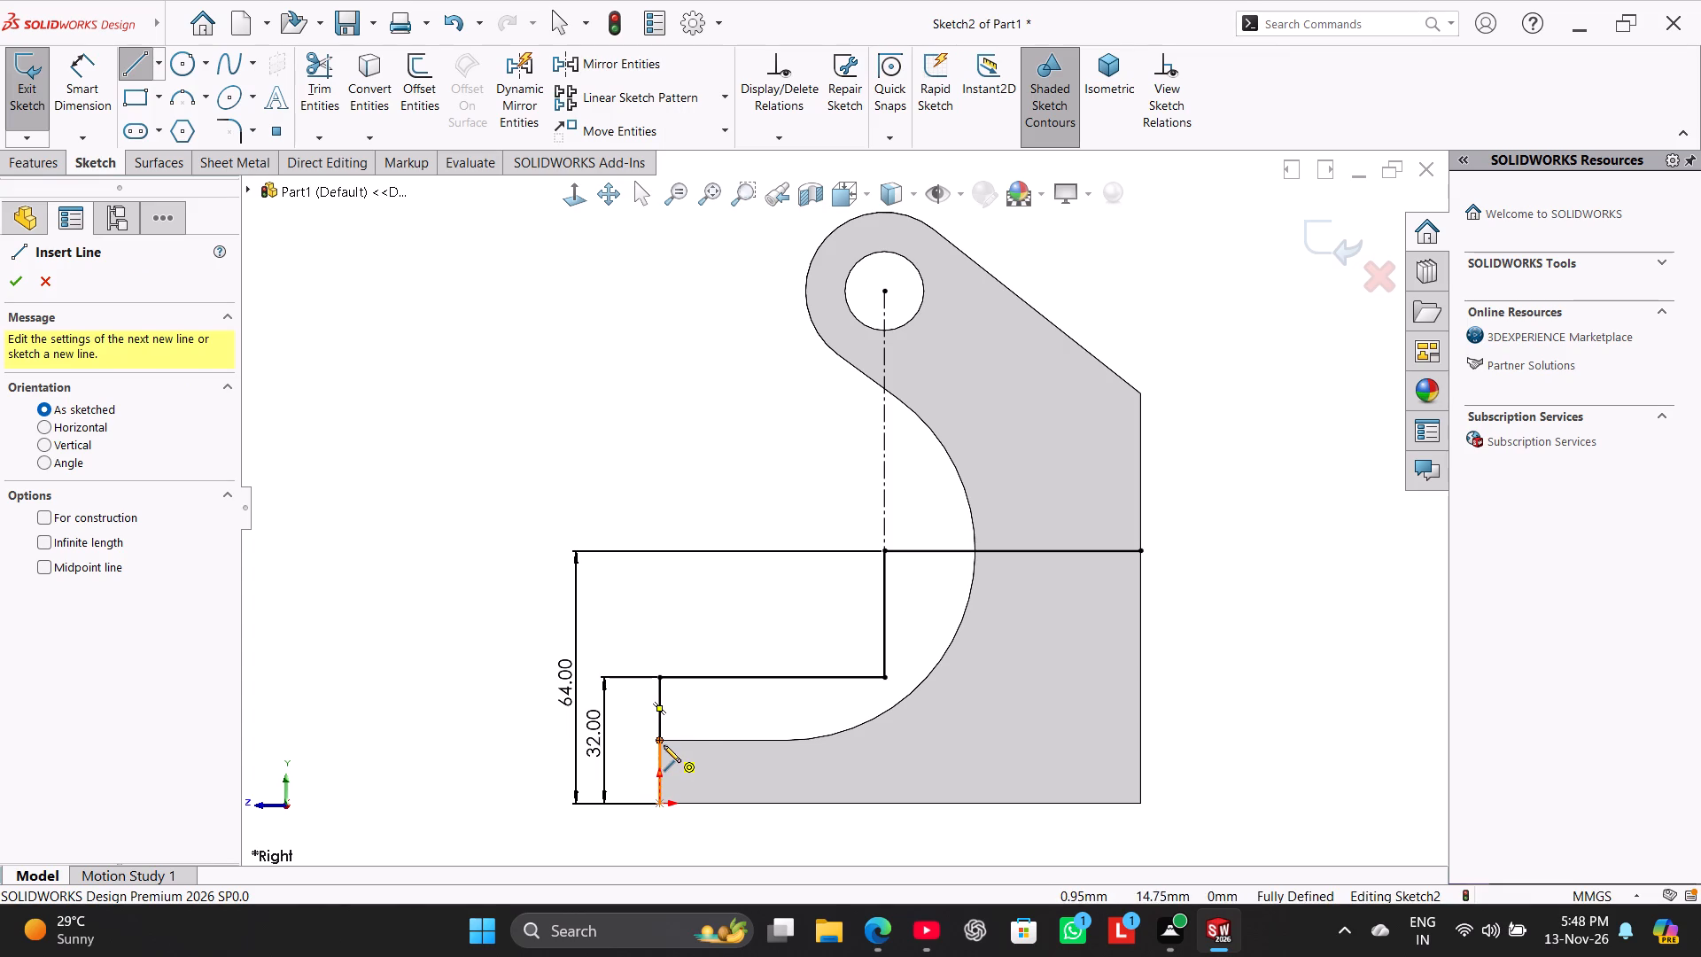
pyautogui.click(663, 743)
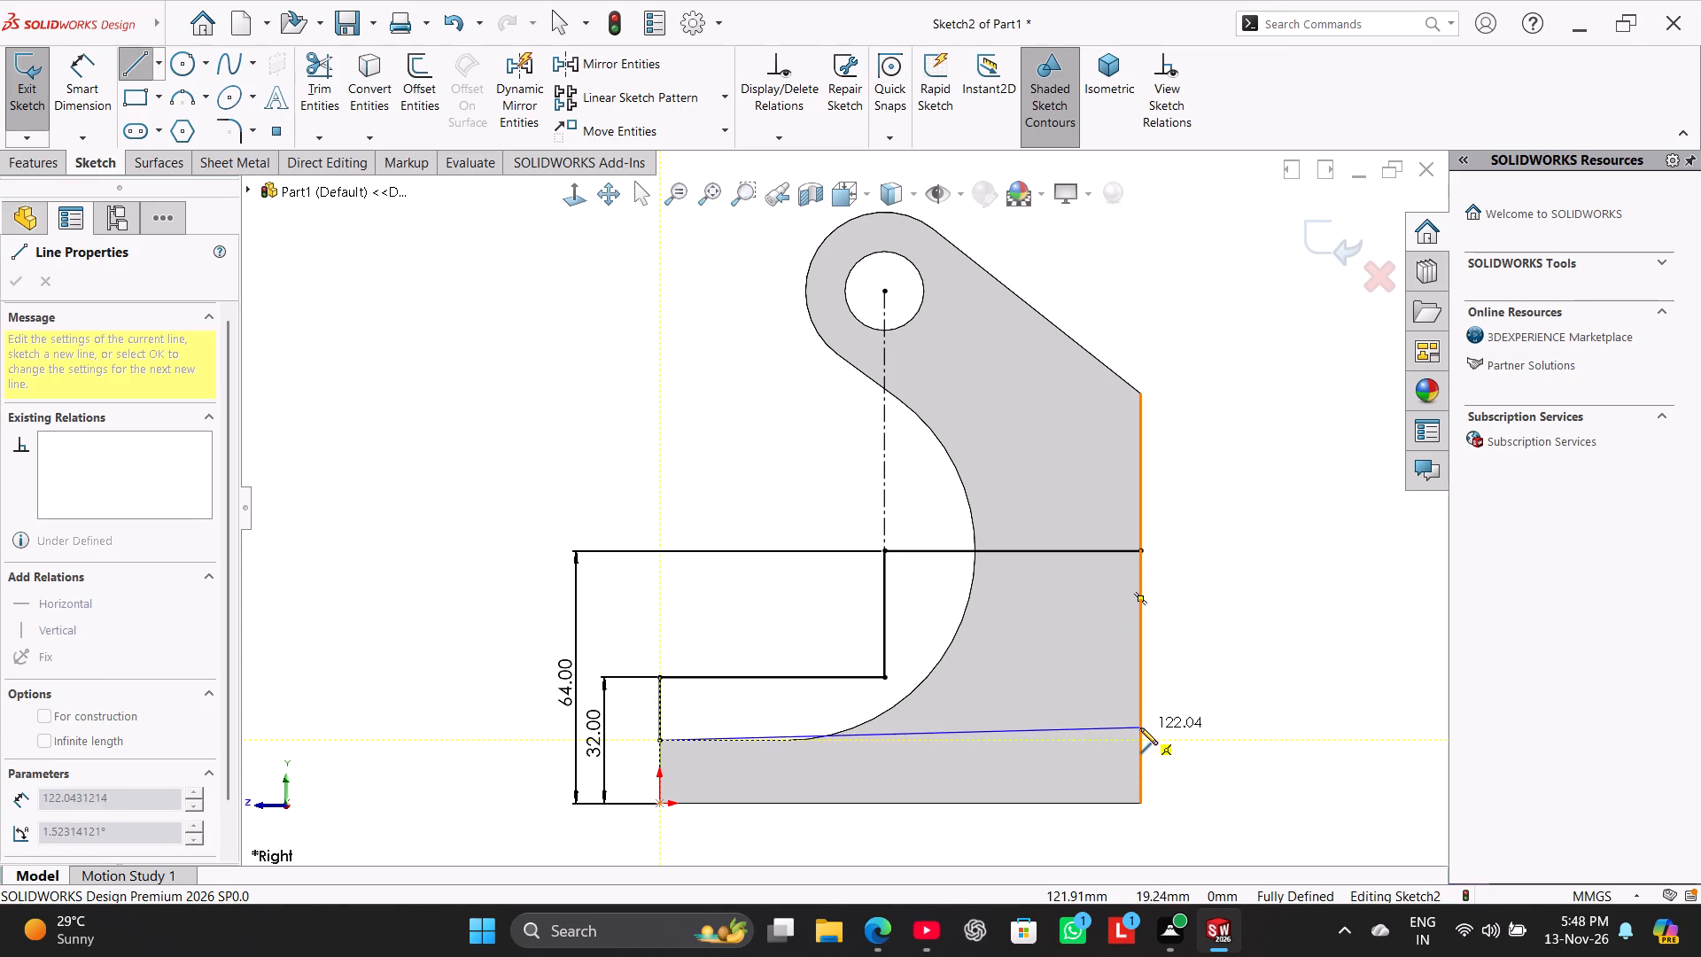
pyautogui.click(1140, 739)
pyautogui.click(1143, 554)
pyautogui.rightClick(1201, 628)
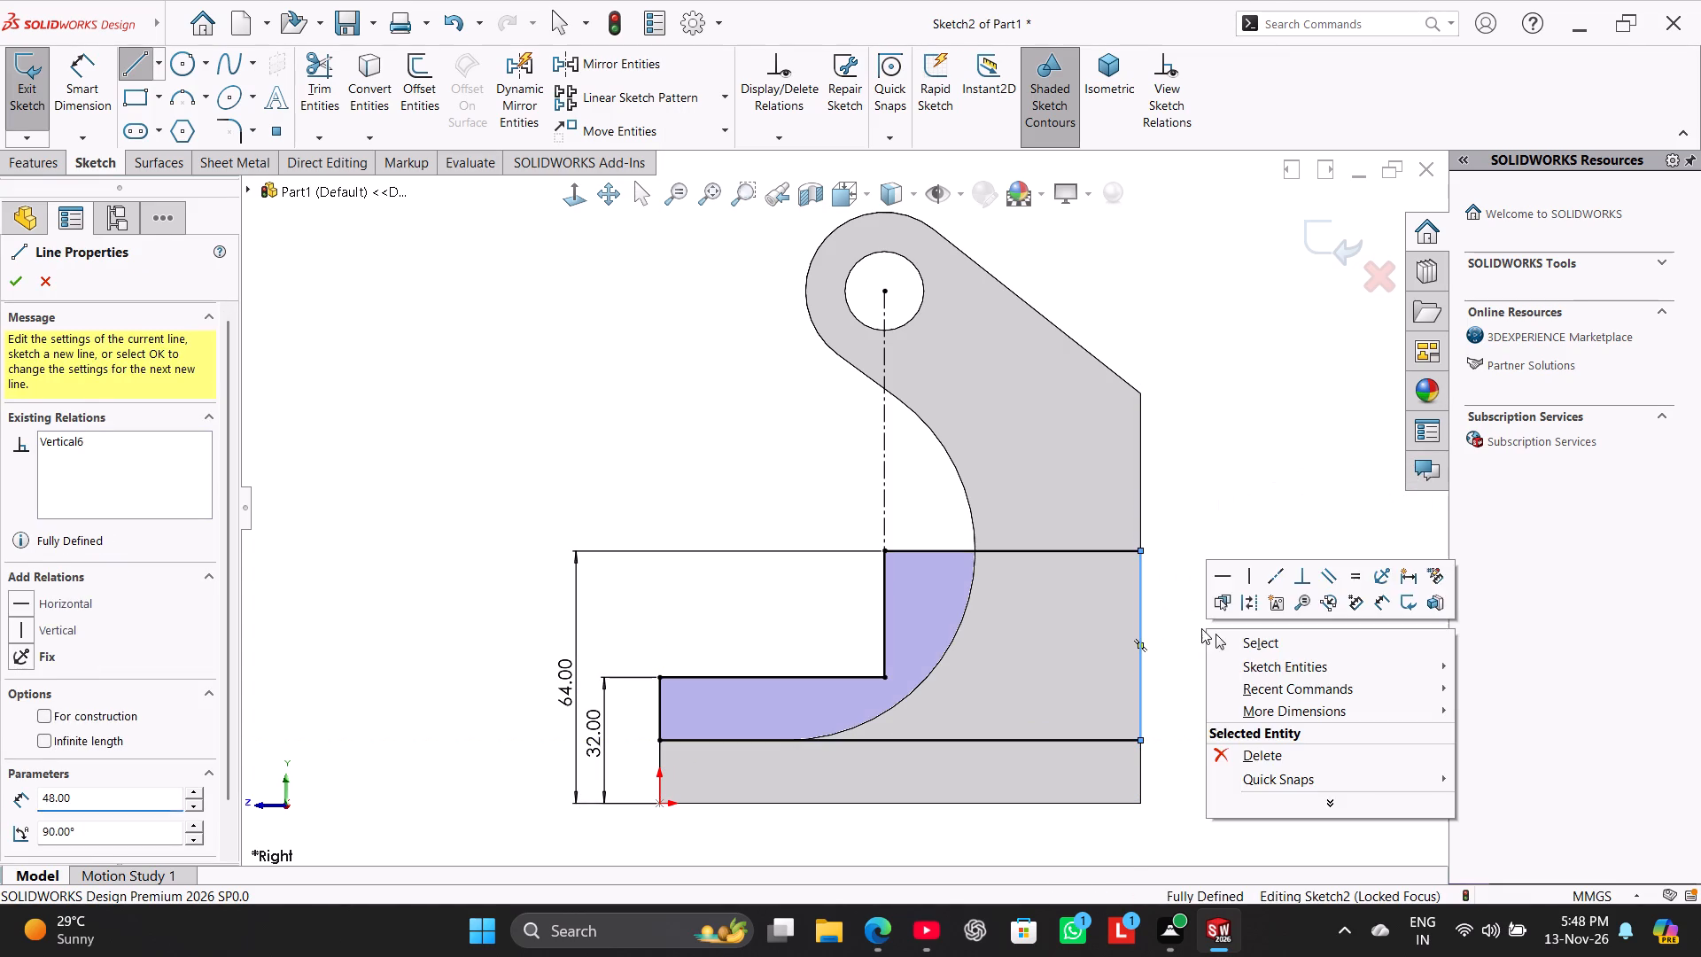
pyautogui.click(1211, 635)
# Extrude the closed stepped profile 64 mm mid-plane, merged with the body.
pyautogui.click(34, 164)
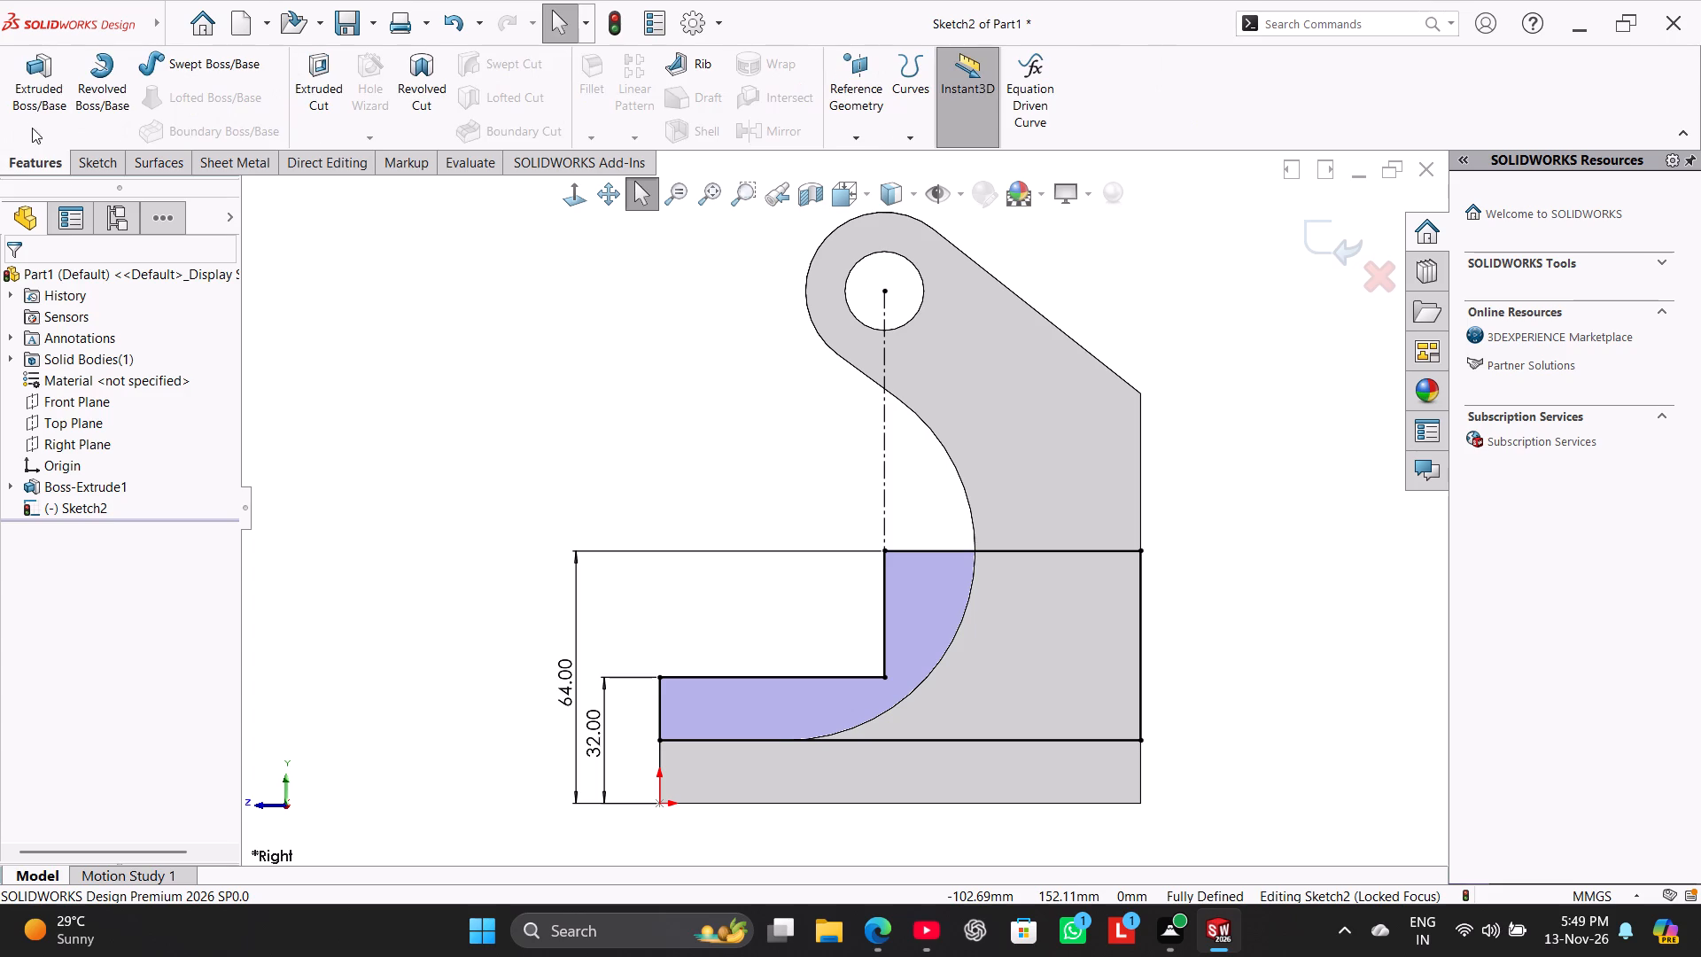
pyautogui.click(27, 94)
pyautogui.moveTo(501, 475); pyautogui.dragTo(629, 666, button='middle')
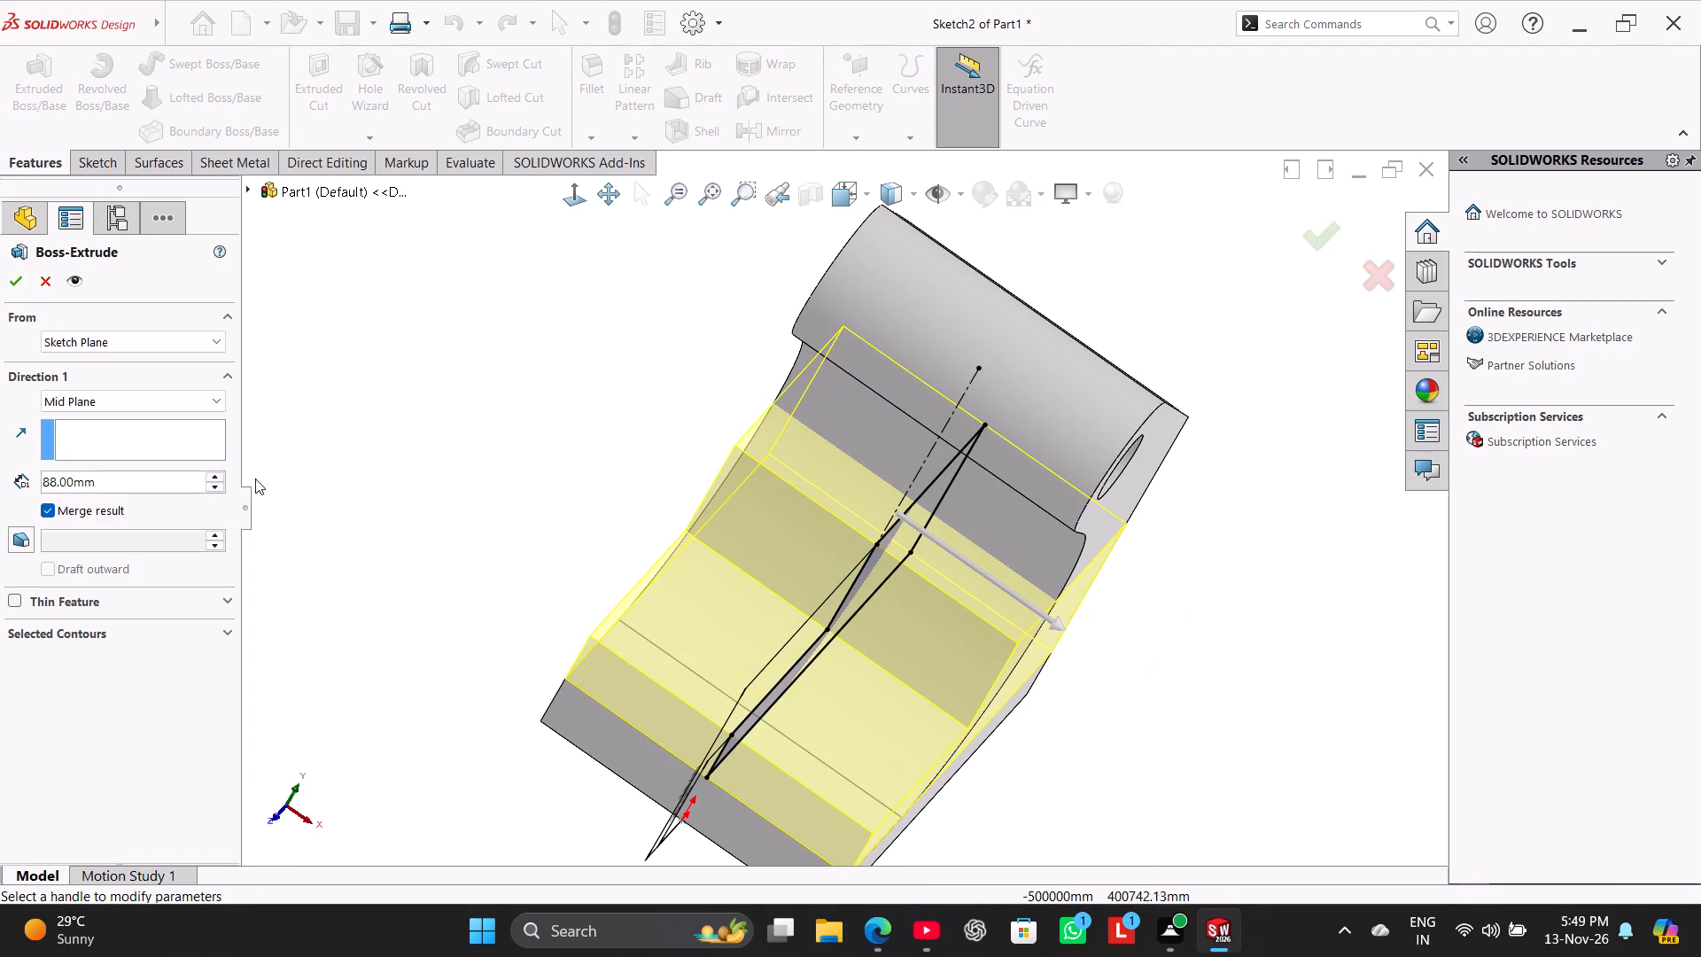
pyautogui.doubleClick(163, 485)
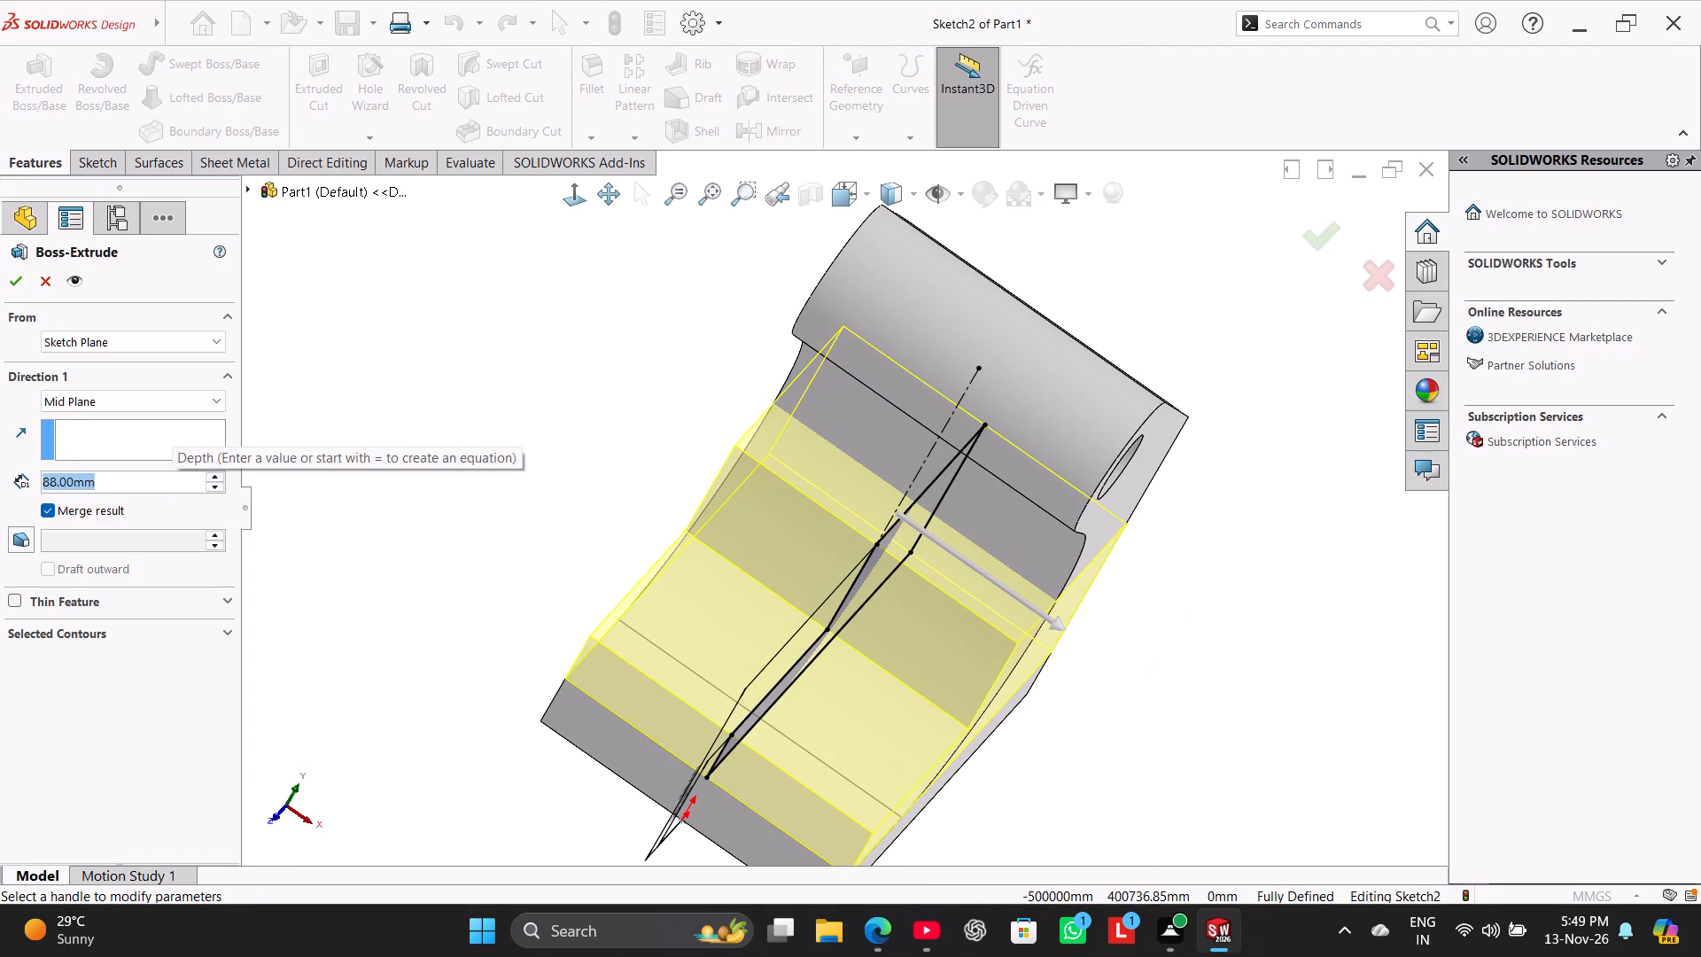
pyautogui.write('64')
pyautogui.press('Return')
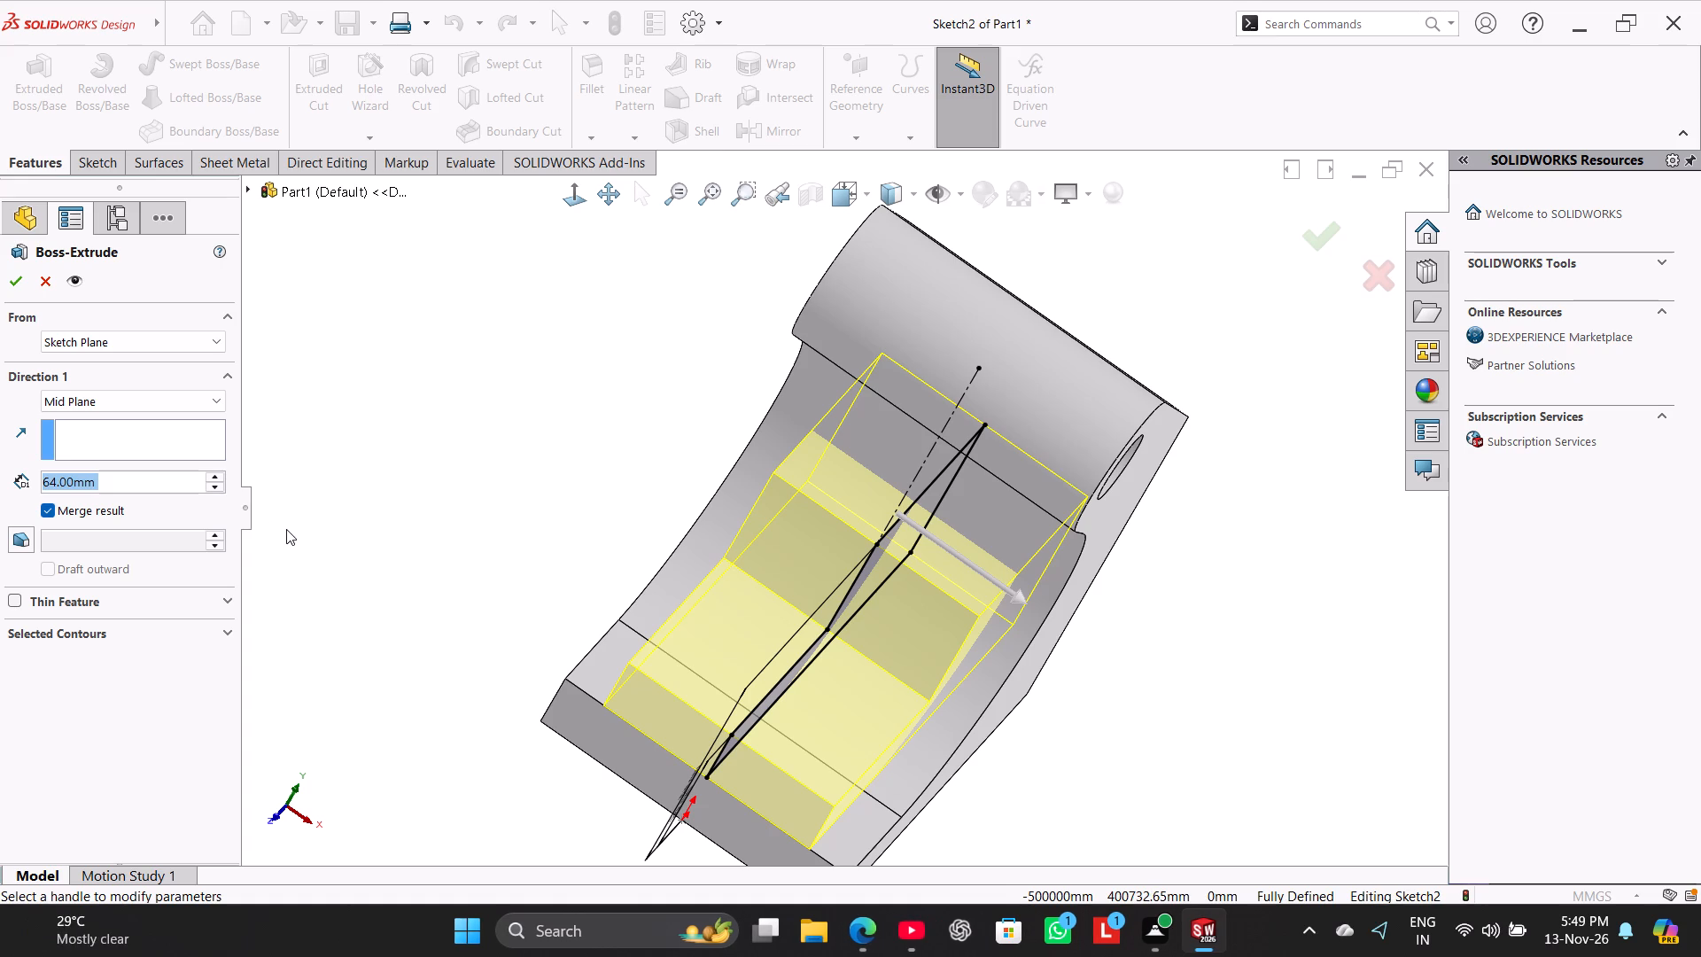
pyautogui.click(13, 280)
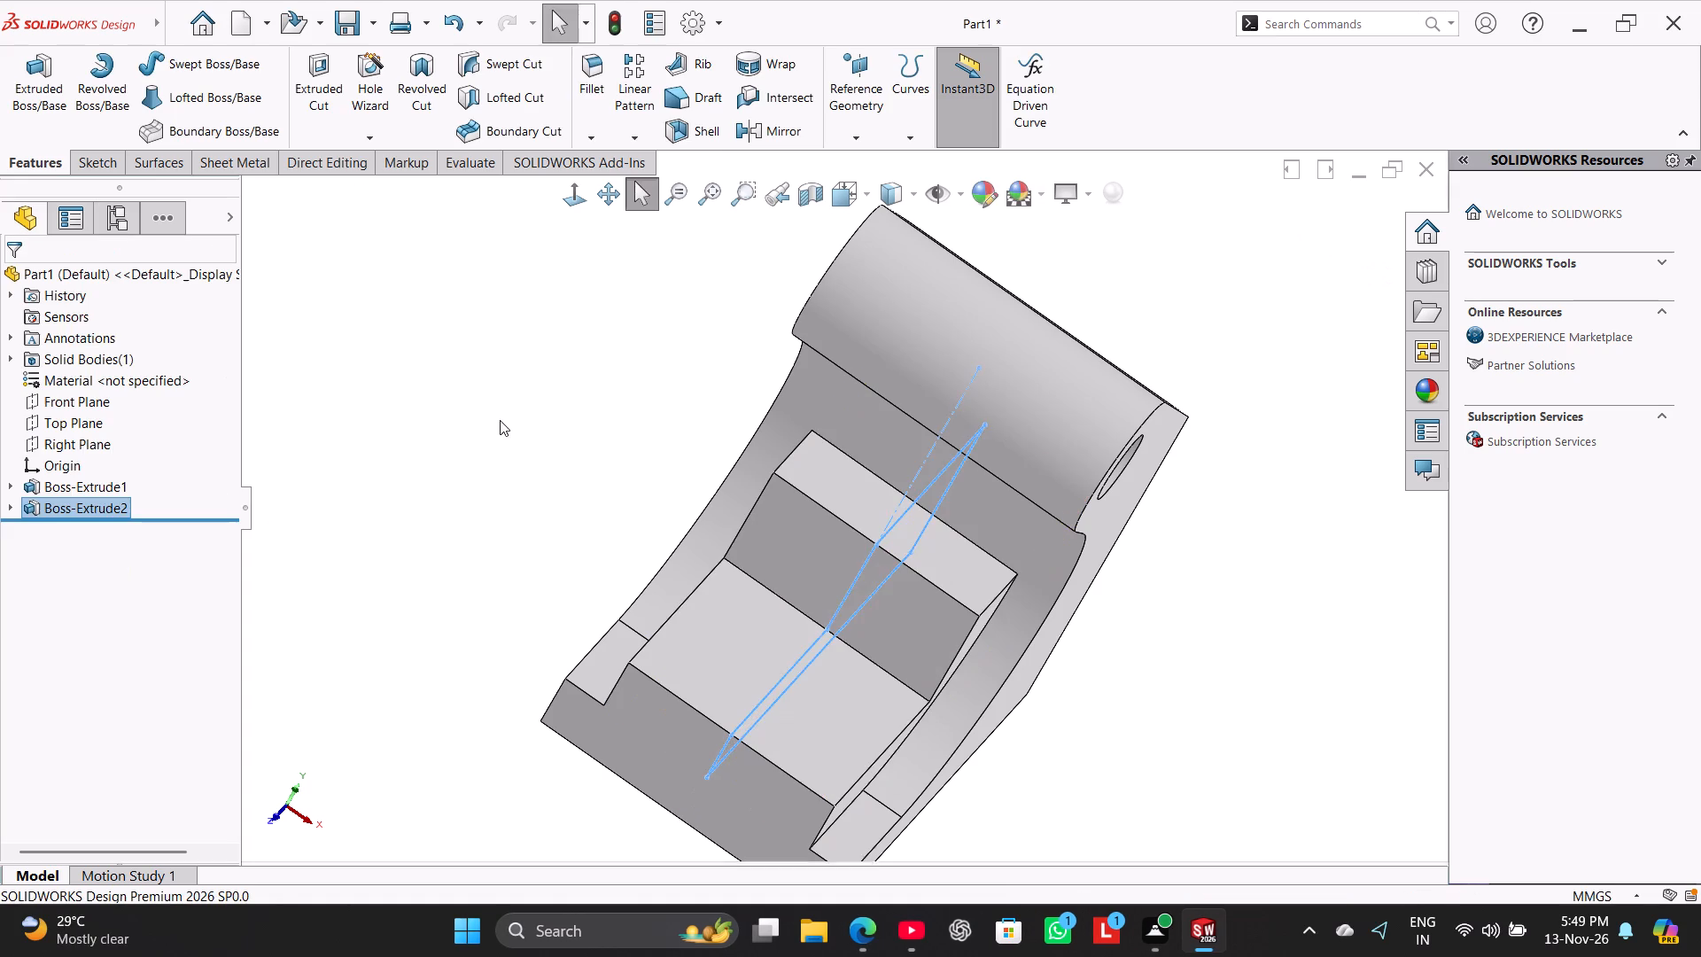
pyautogui.click(500, 420)
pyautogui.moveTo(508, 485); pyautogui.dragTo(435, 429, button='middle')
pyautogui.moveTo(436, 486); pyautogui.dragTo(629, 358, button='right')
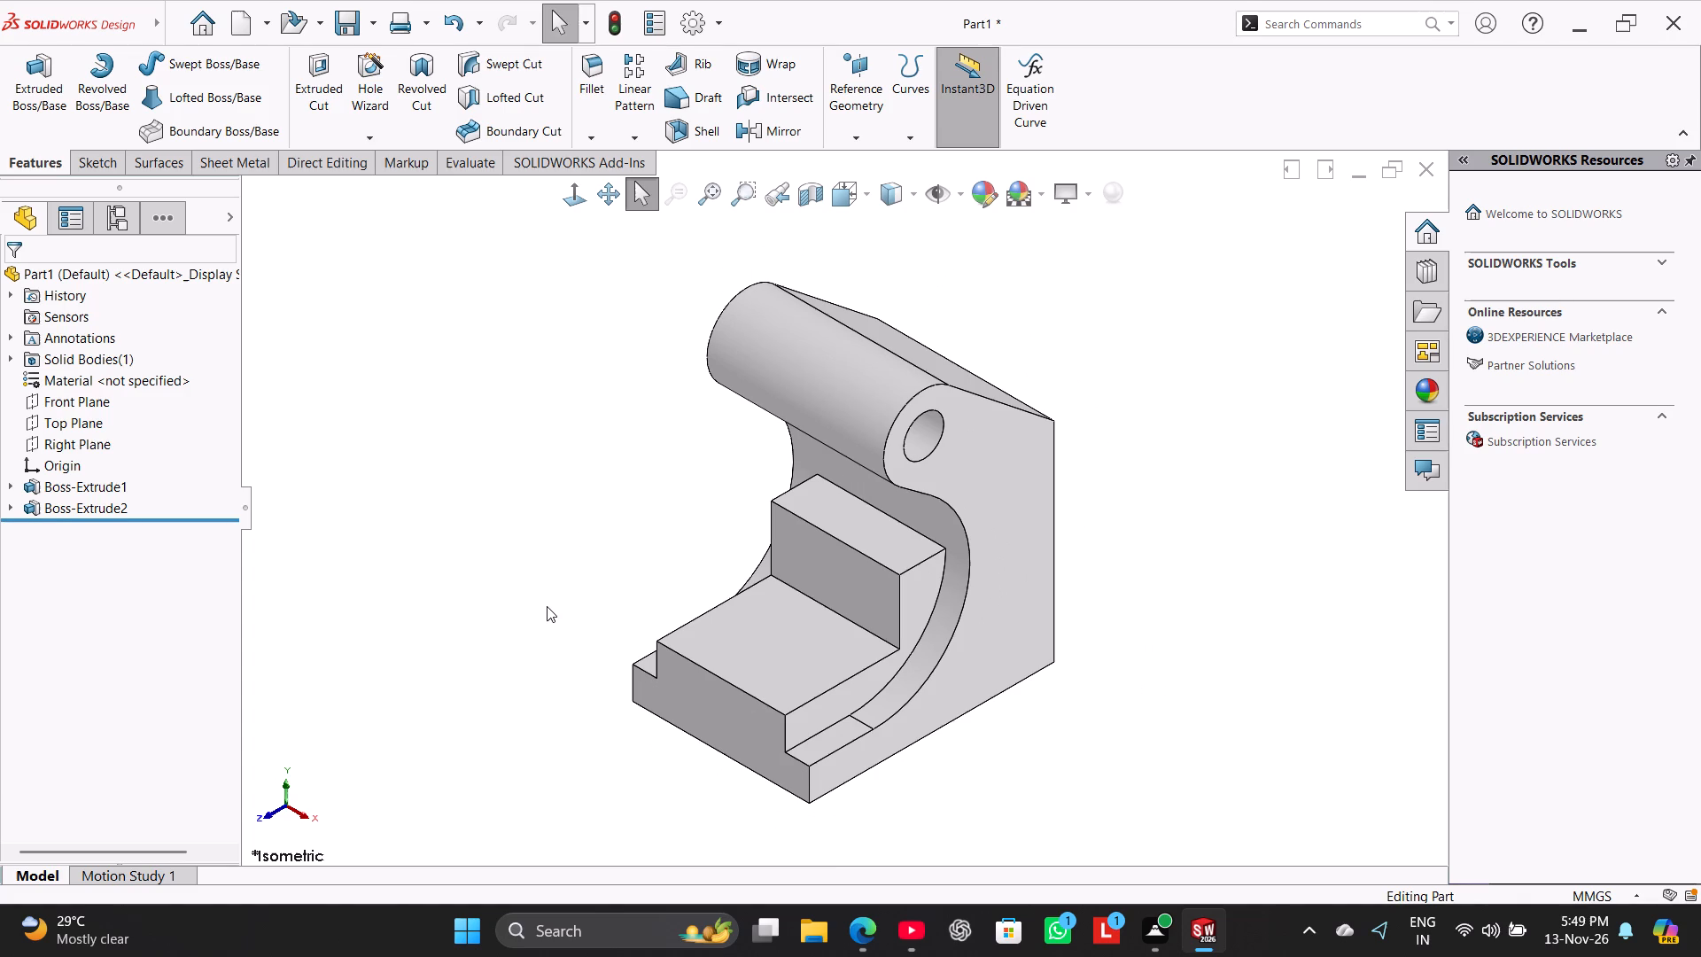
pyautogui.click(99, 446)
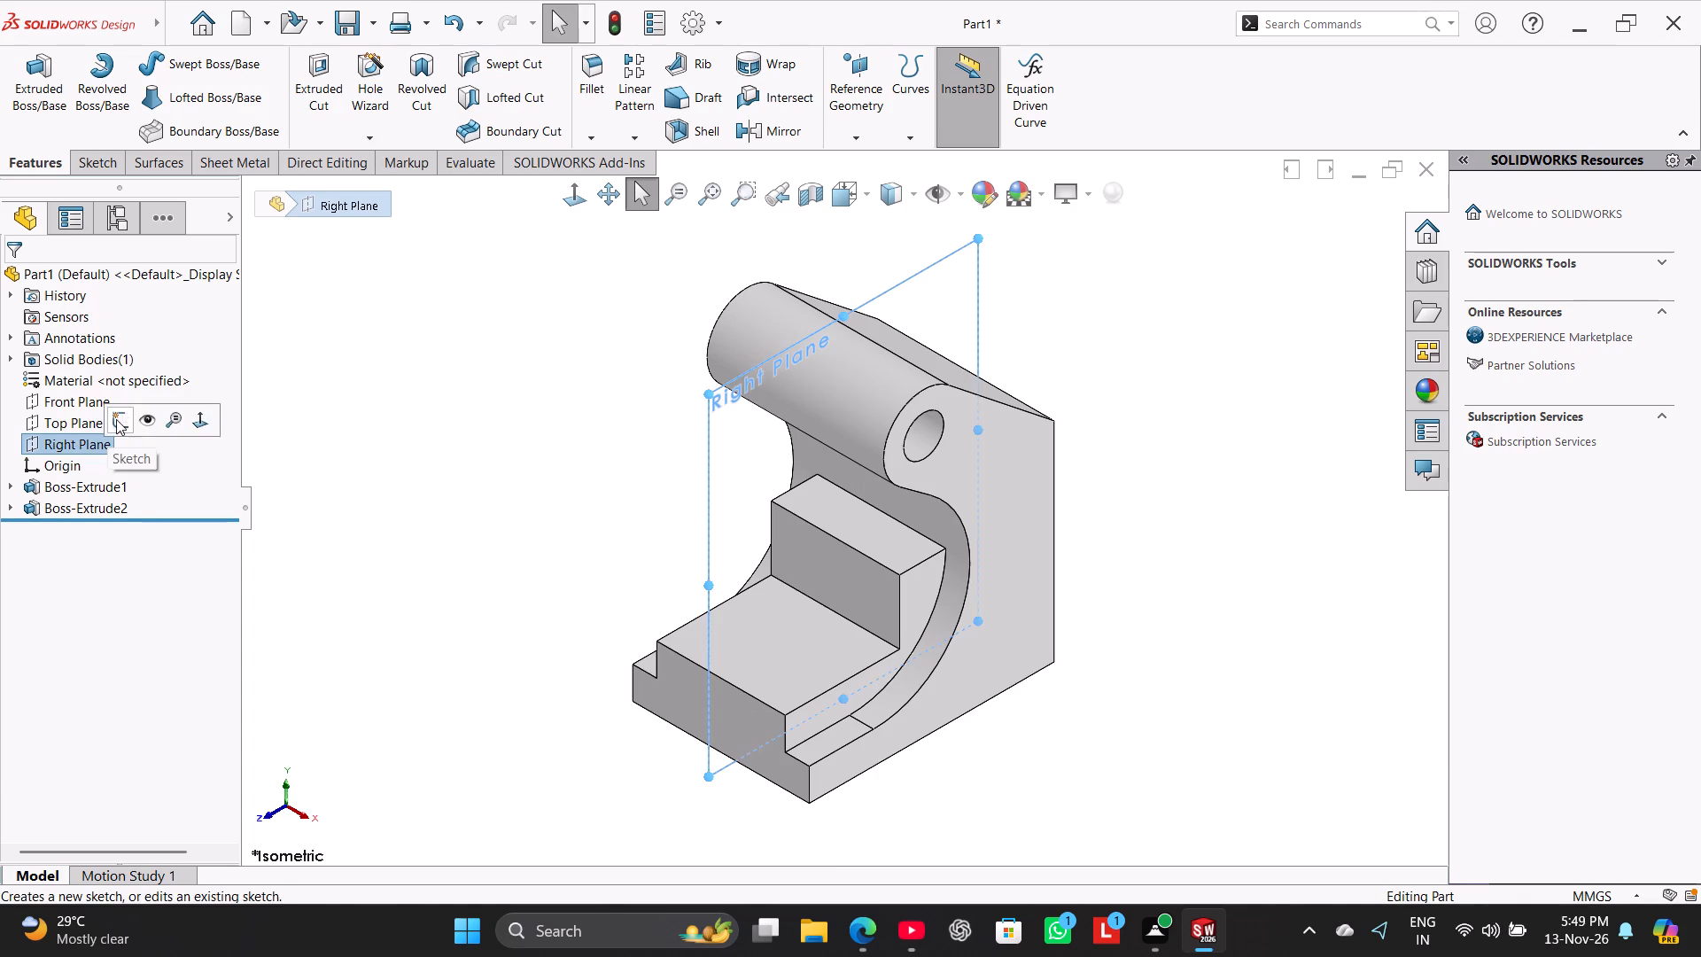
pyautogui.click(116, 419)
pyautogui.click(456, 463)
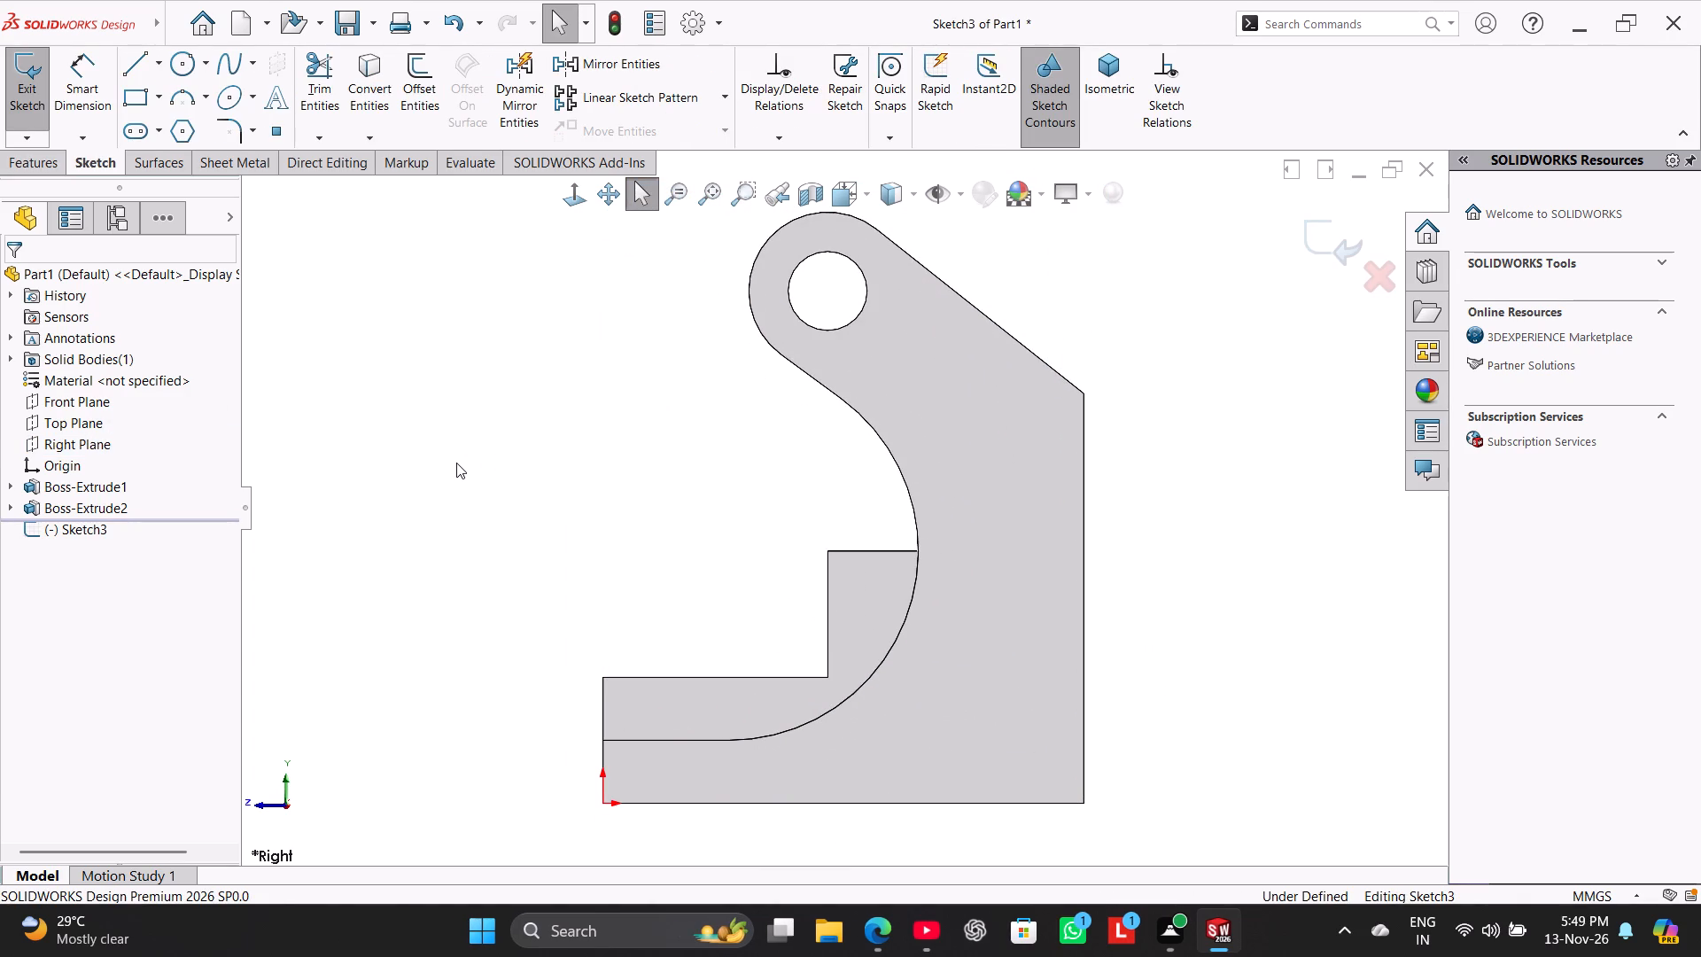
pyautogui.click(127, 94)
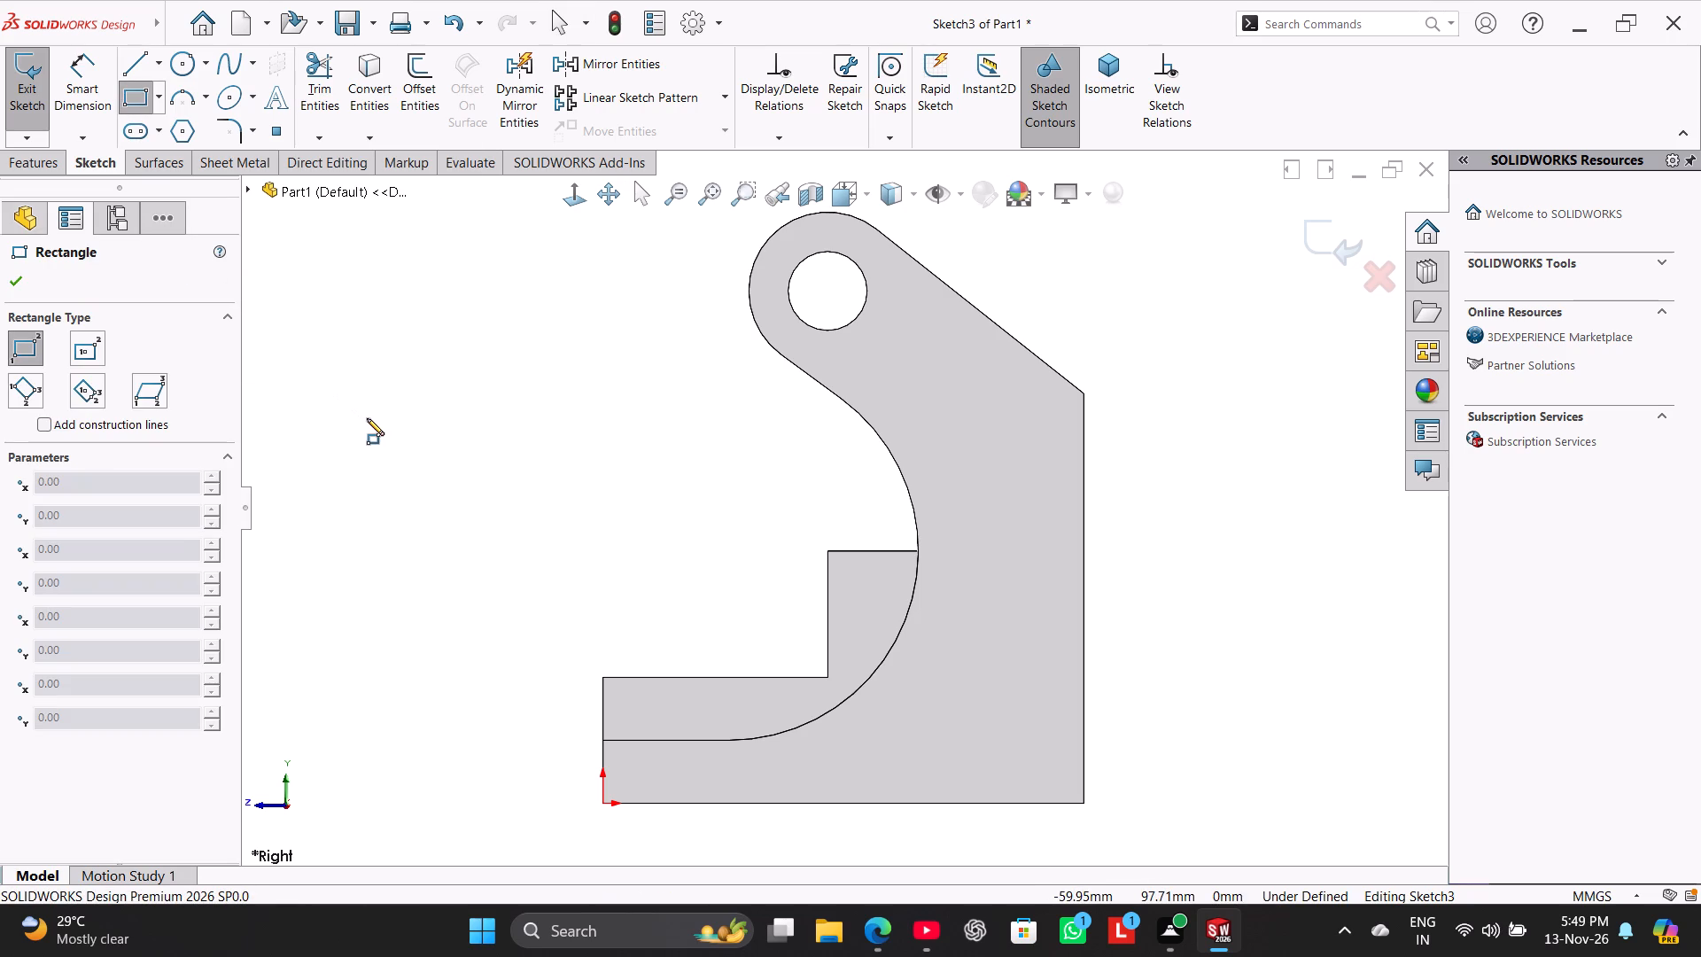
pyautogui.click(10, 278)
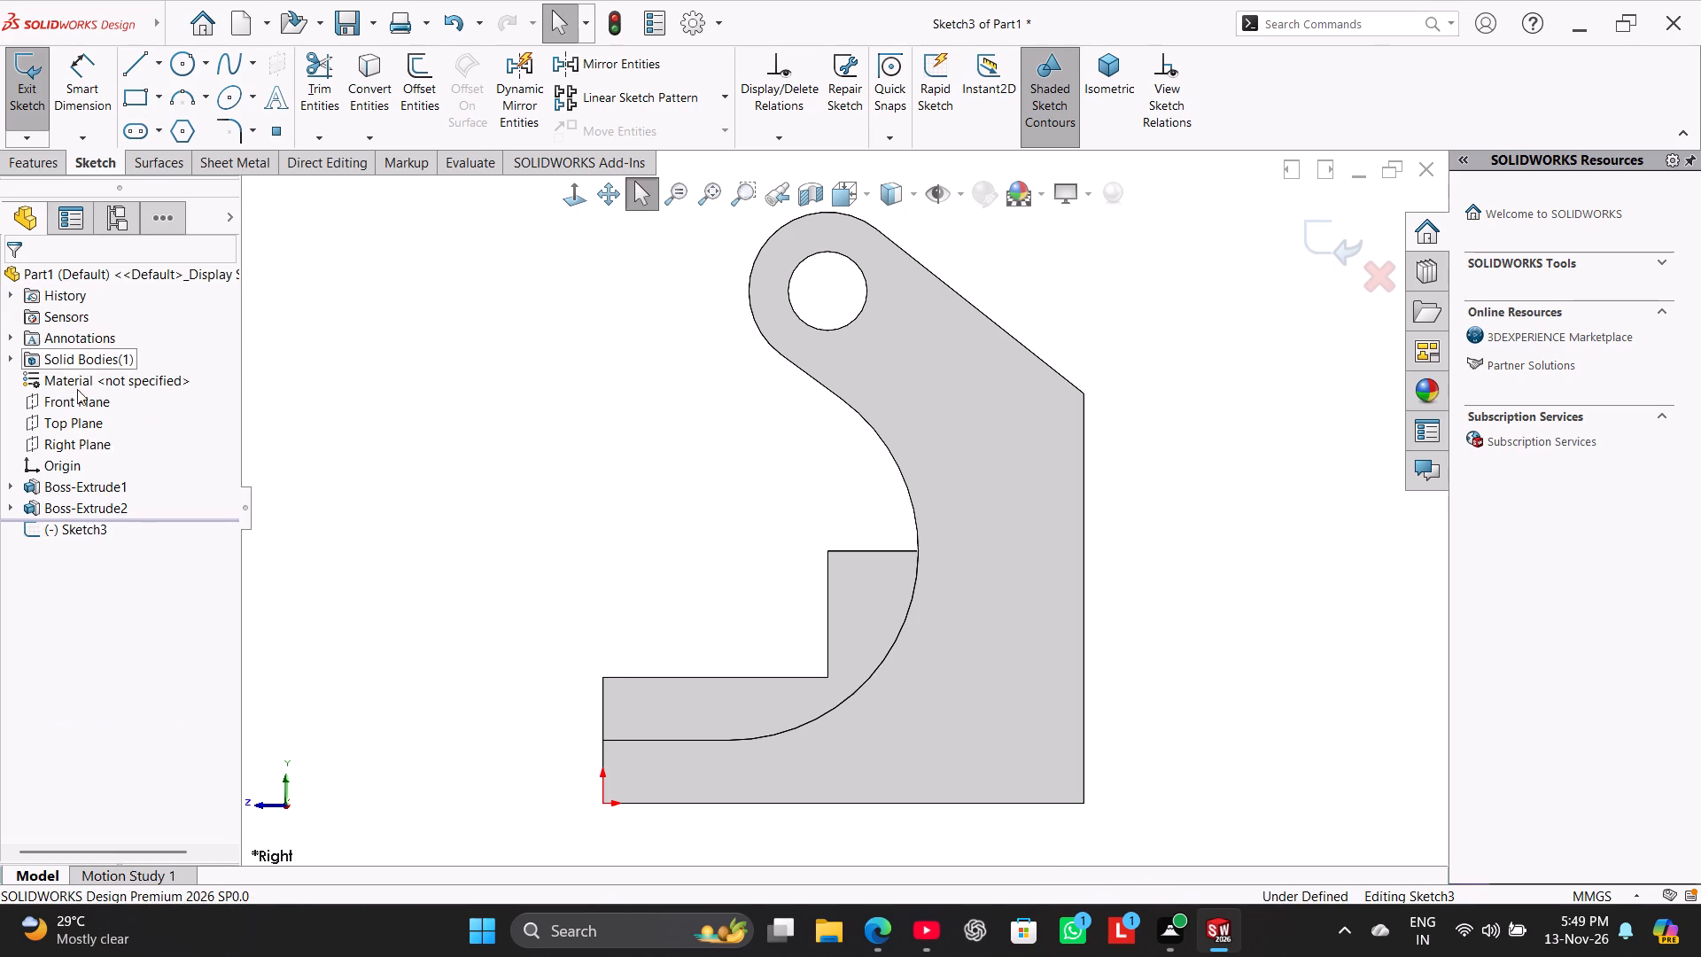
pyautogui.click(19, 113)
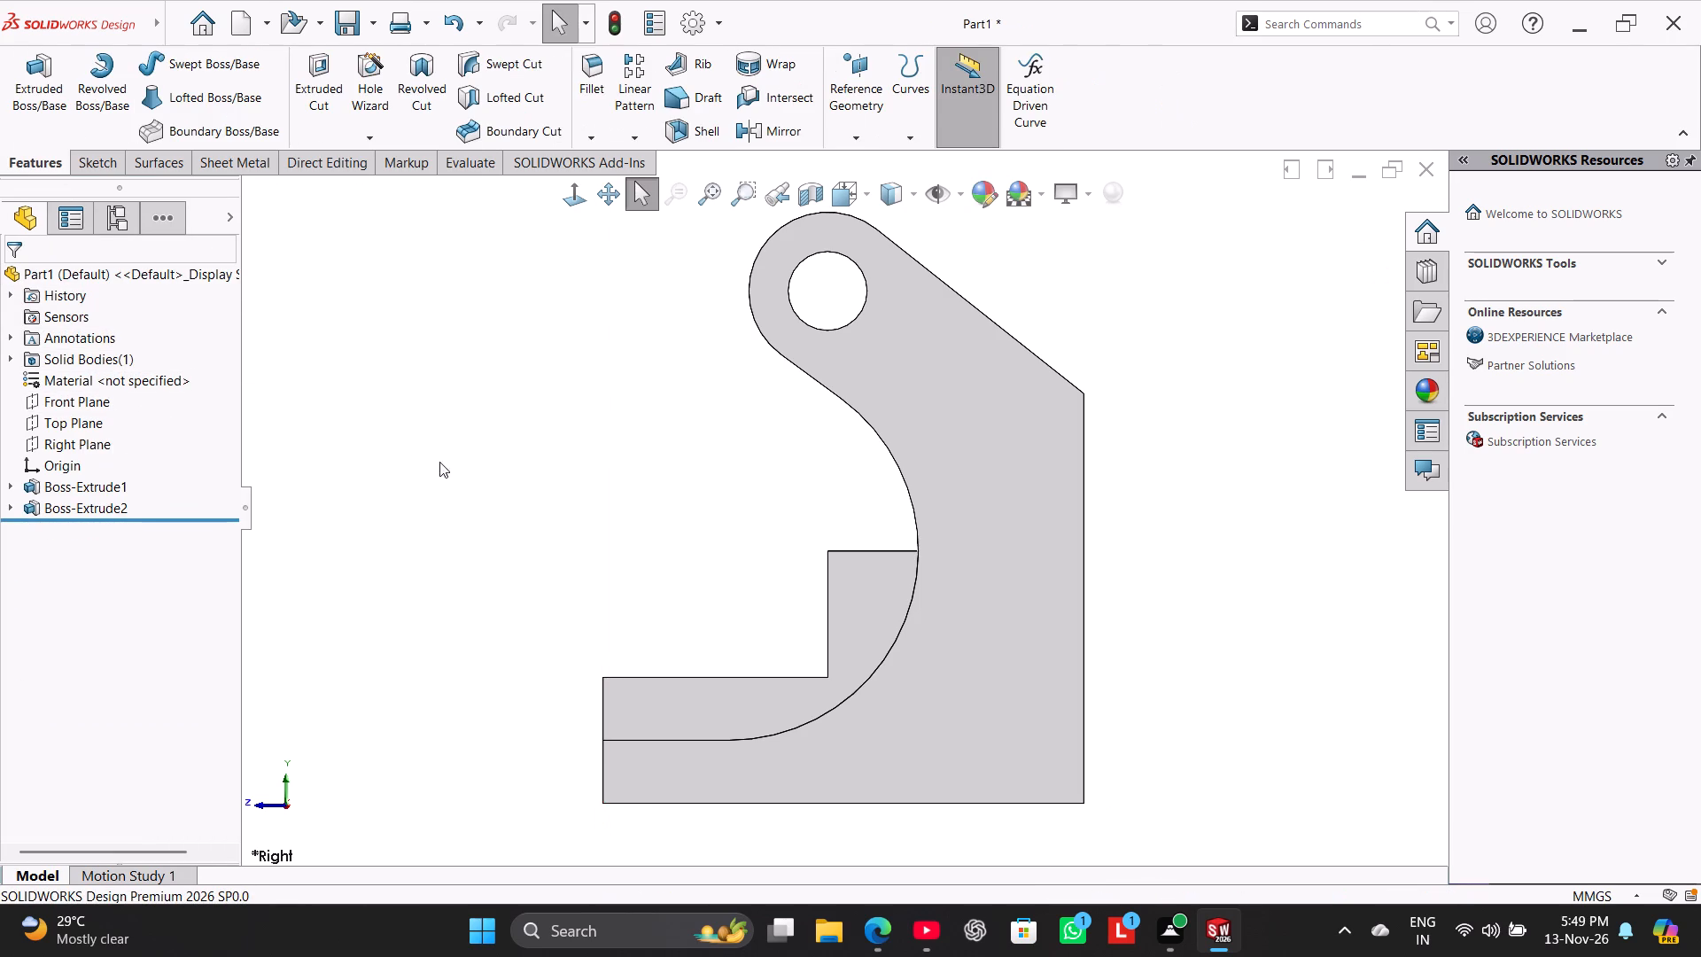
# Start a new sketch on the Front Plane.
pyautogui.moveTo(441, 462); pyautogui.dragTo(743, 291, button='right')
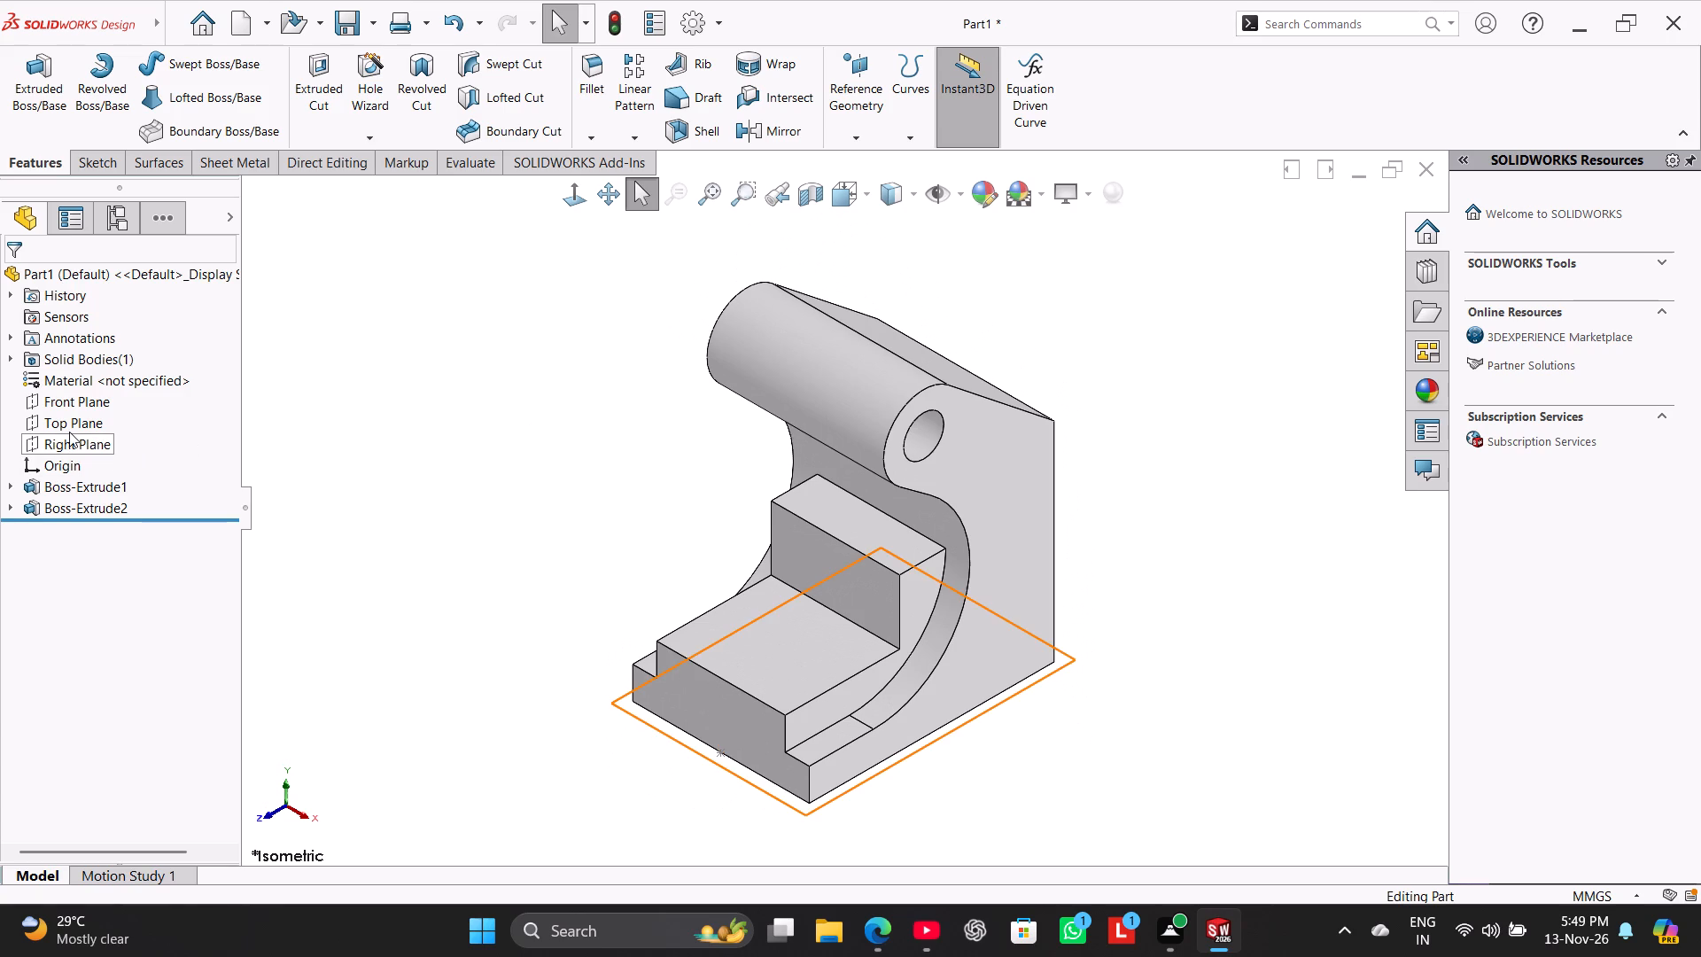
pyautogui.click(66, 391)
pyautogui.click(94, 359)
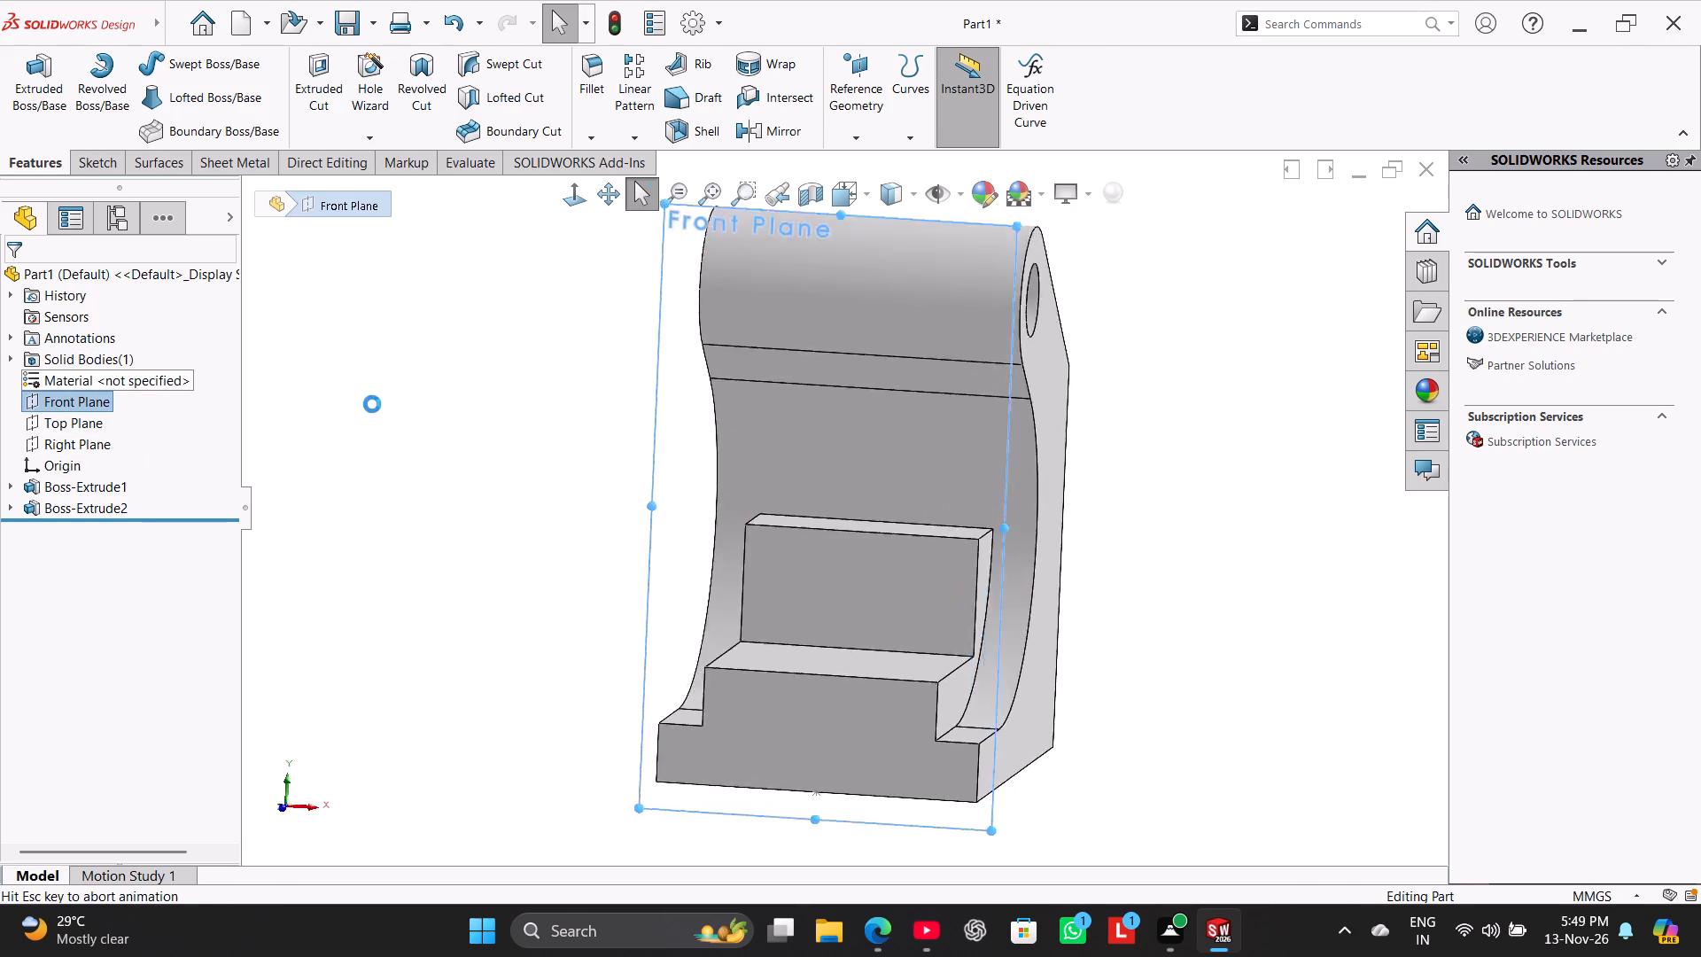
pyautogui.click(377, 408)
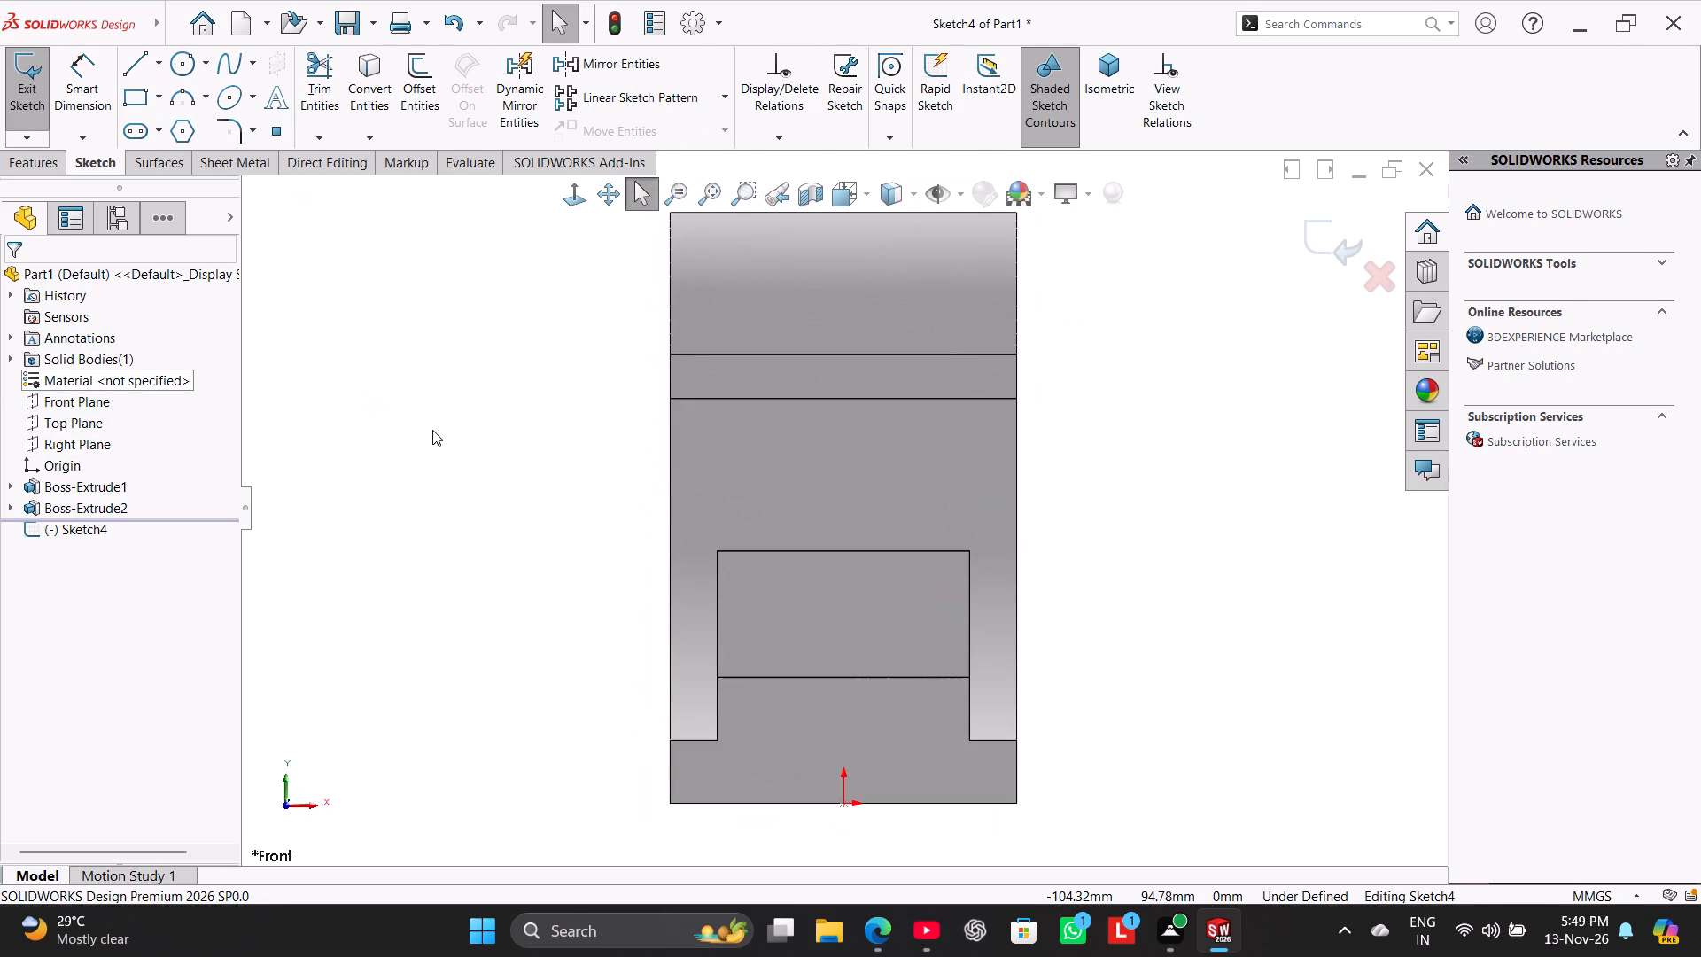
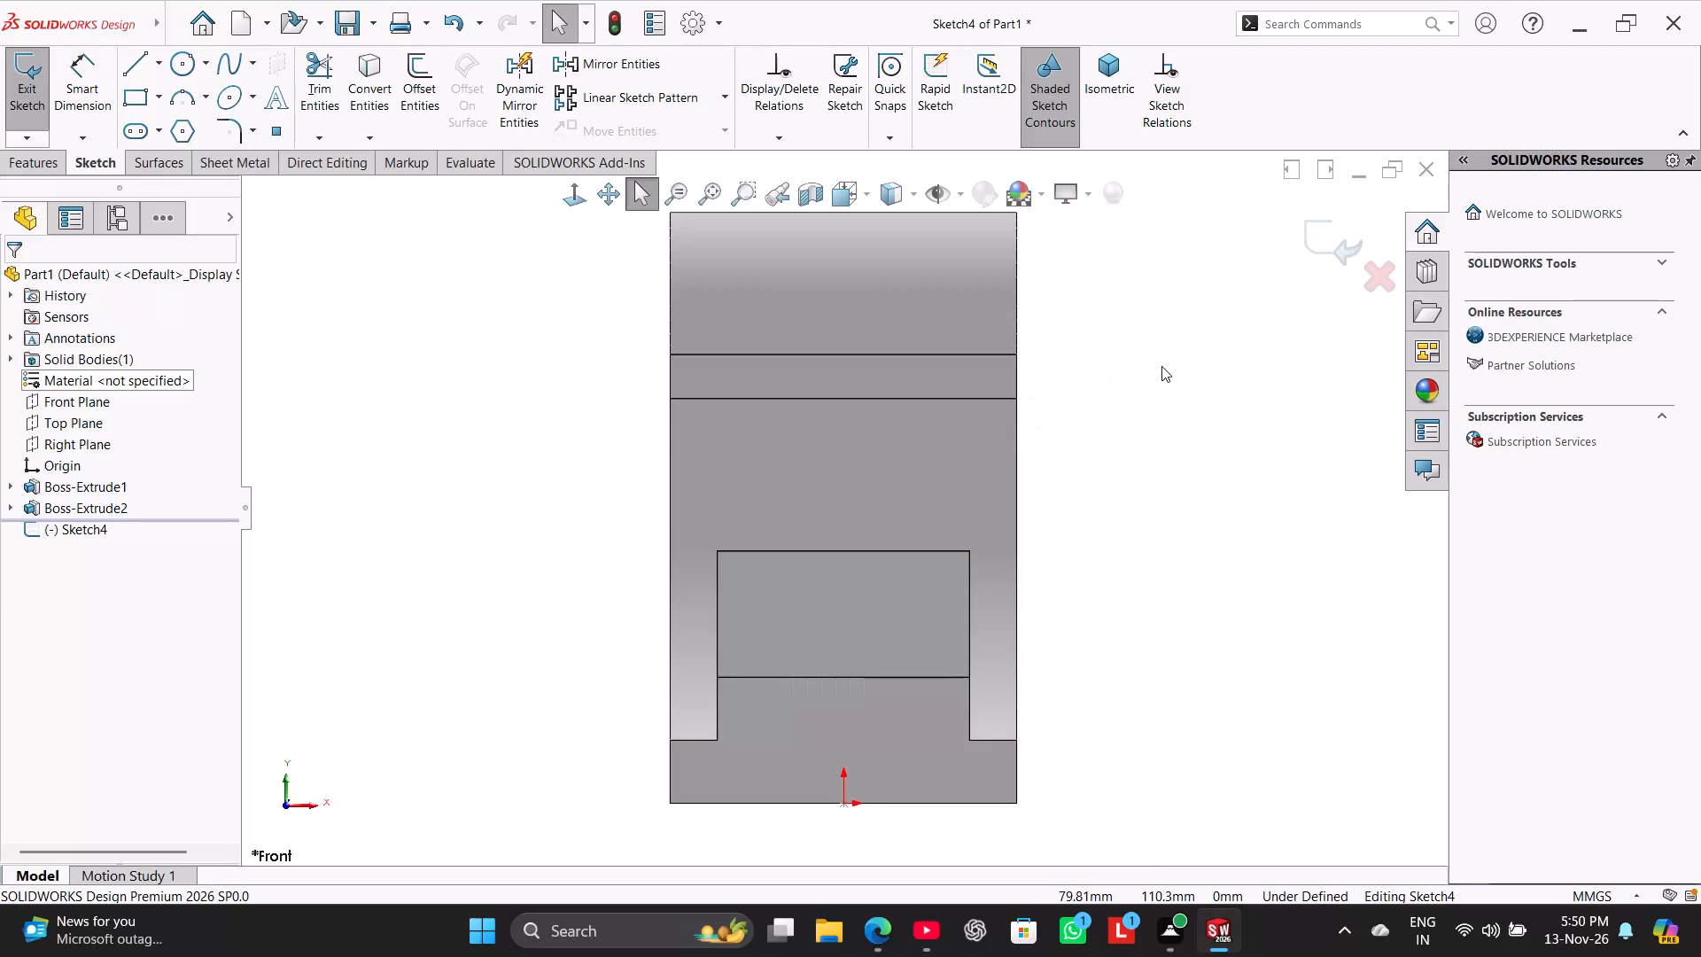
# Leave the empty Front Plane sketch and start a new sketch on the Right Plane.
pyautogui.click(1161, 366)
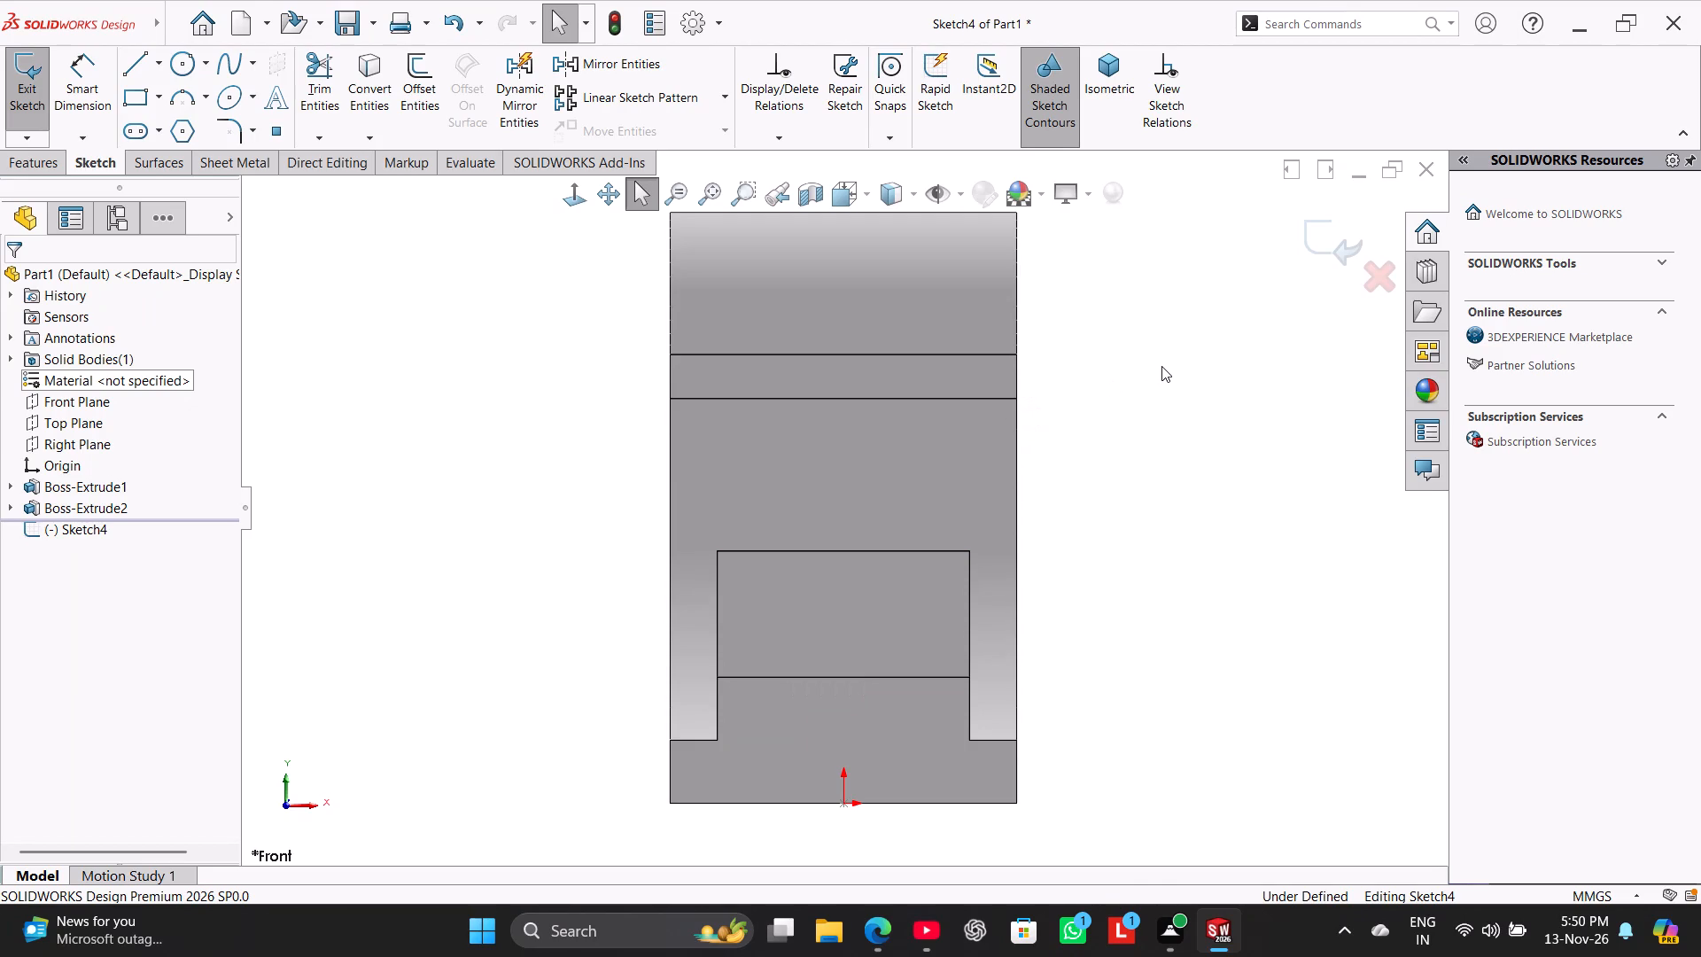
pyautogui.scroll(1, 457, 480)
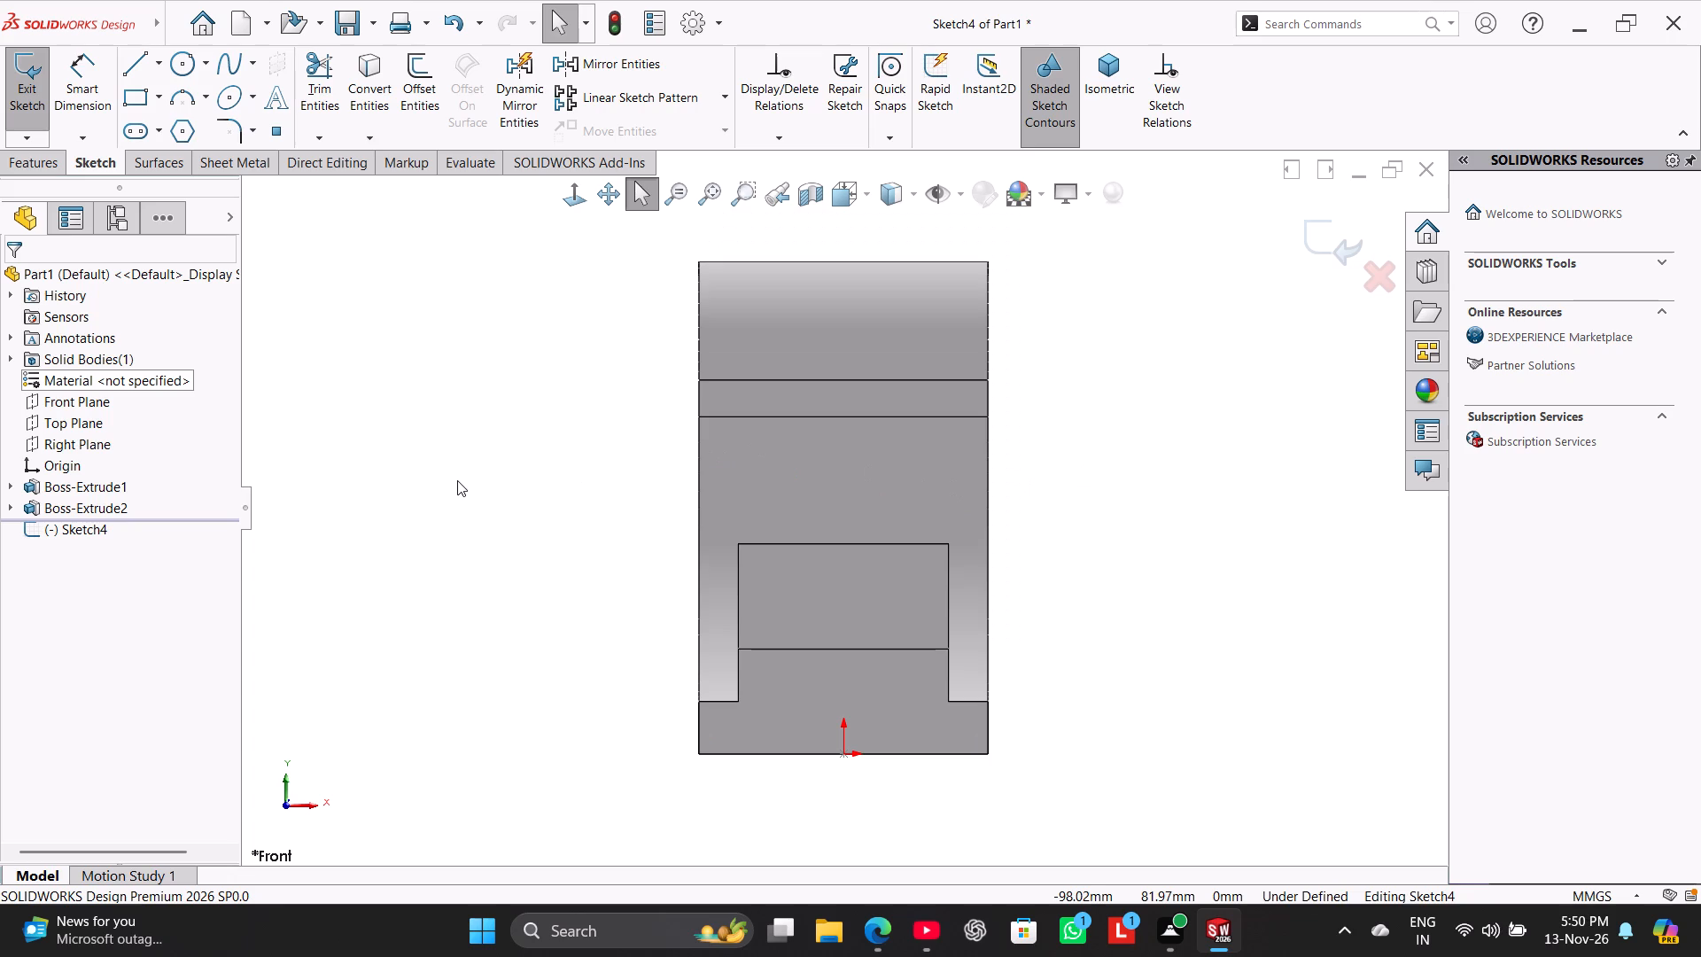
pyautogui.moveTo(462, 400); pyautogui.dragTo(329, 479, button='middle')
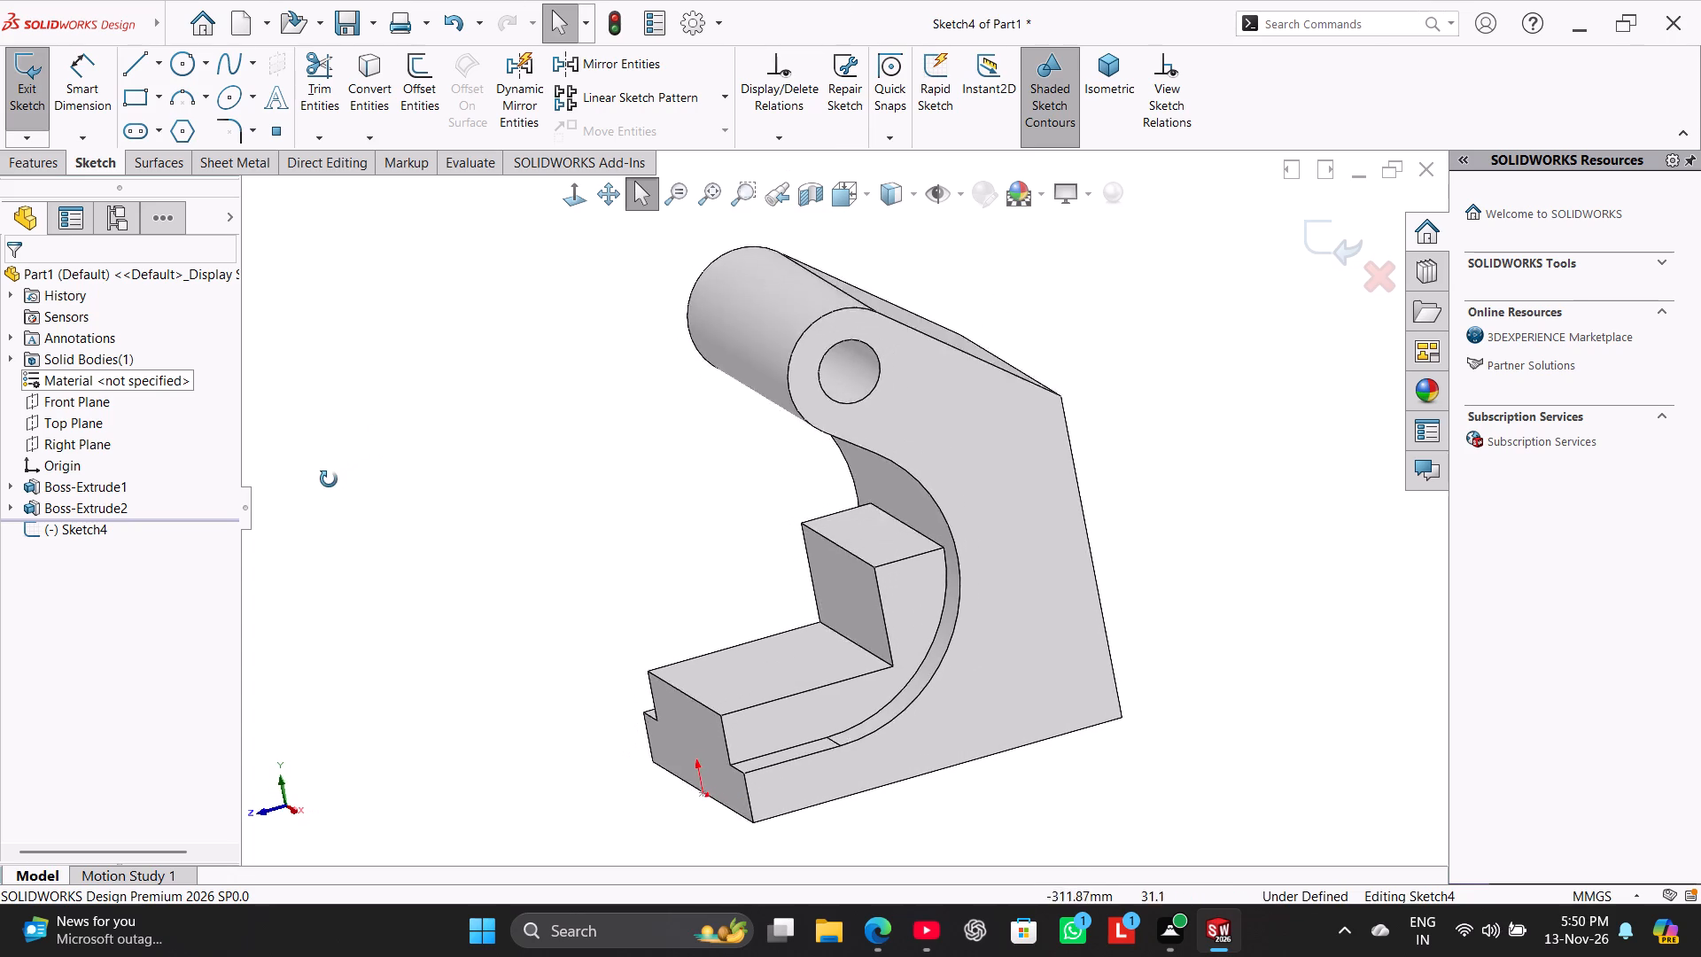
pyautogui.moveTo(329, 479); pyautogui.dragTo(318, 512, button='middle')
pyautogui.click(61, 447)
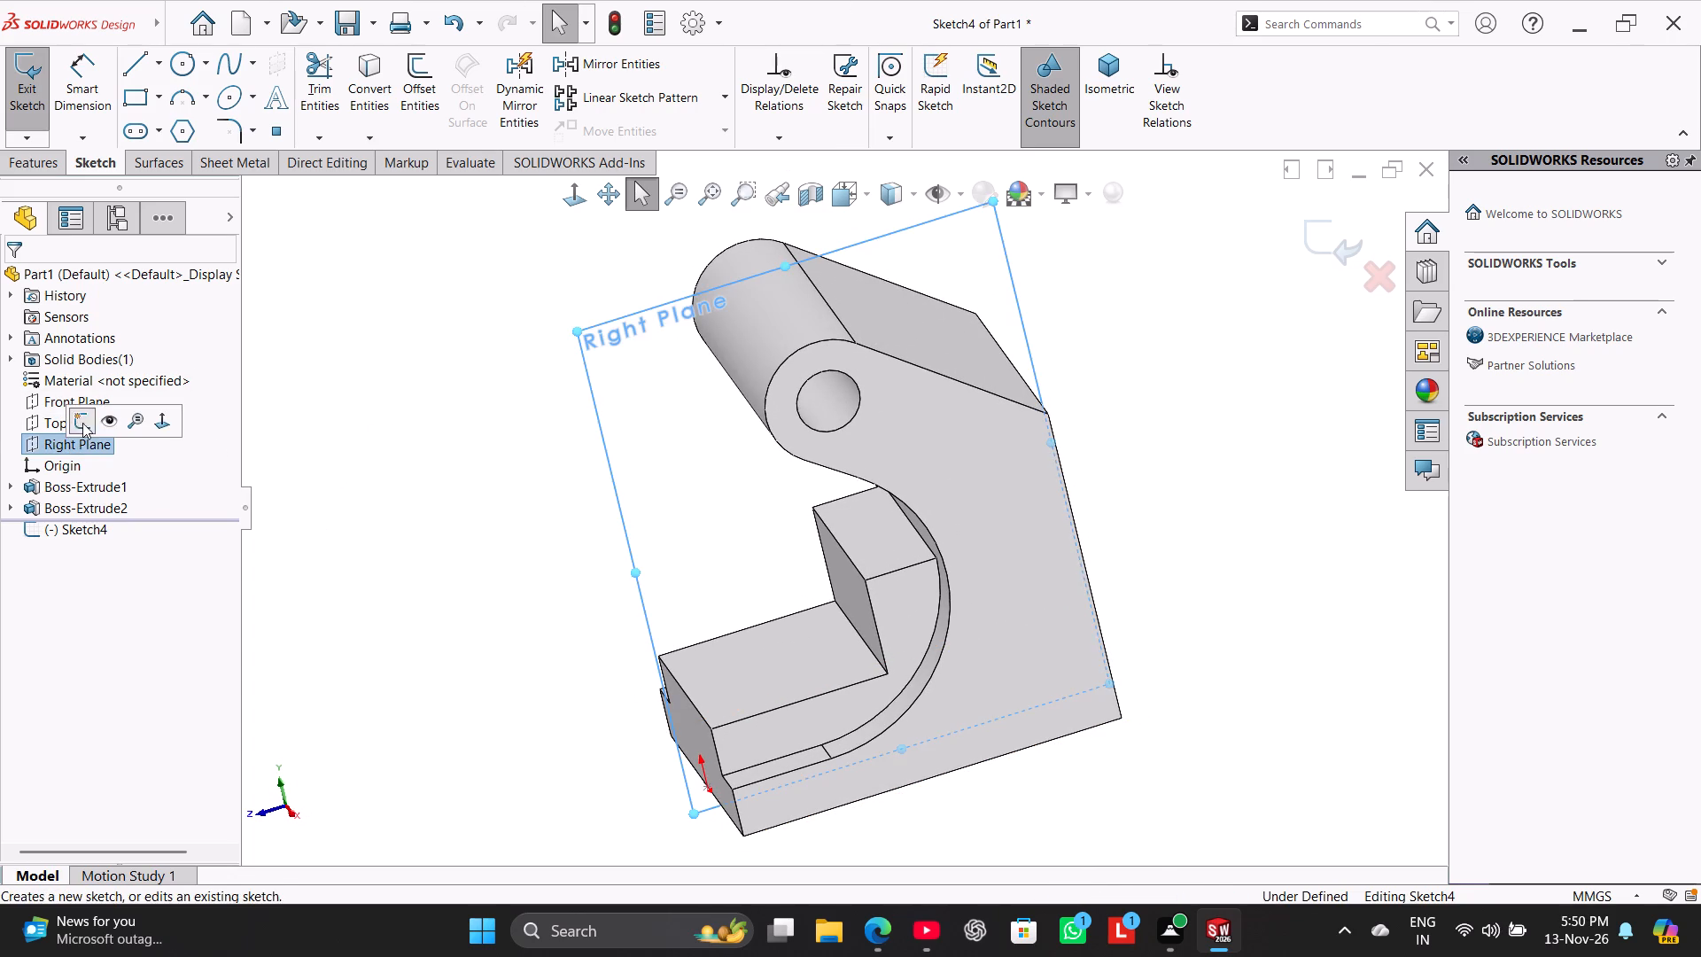
pyautogui.click(82, 423)
pyautogui.click(97, 449)
pyautogui.click(113, 430)
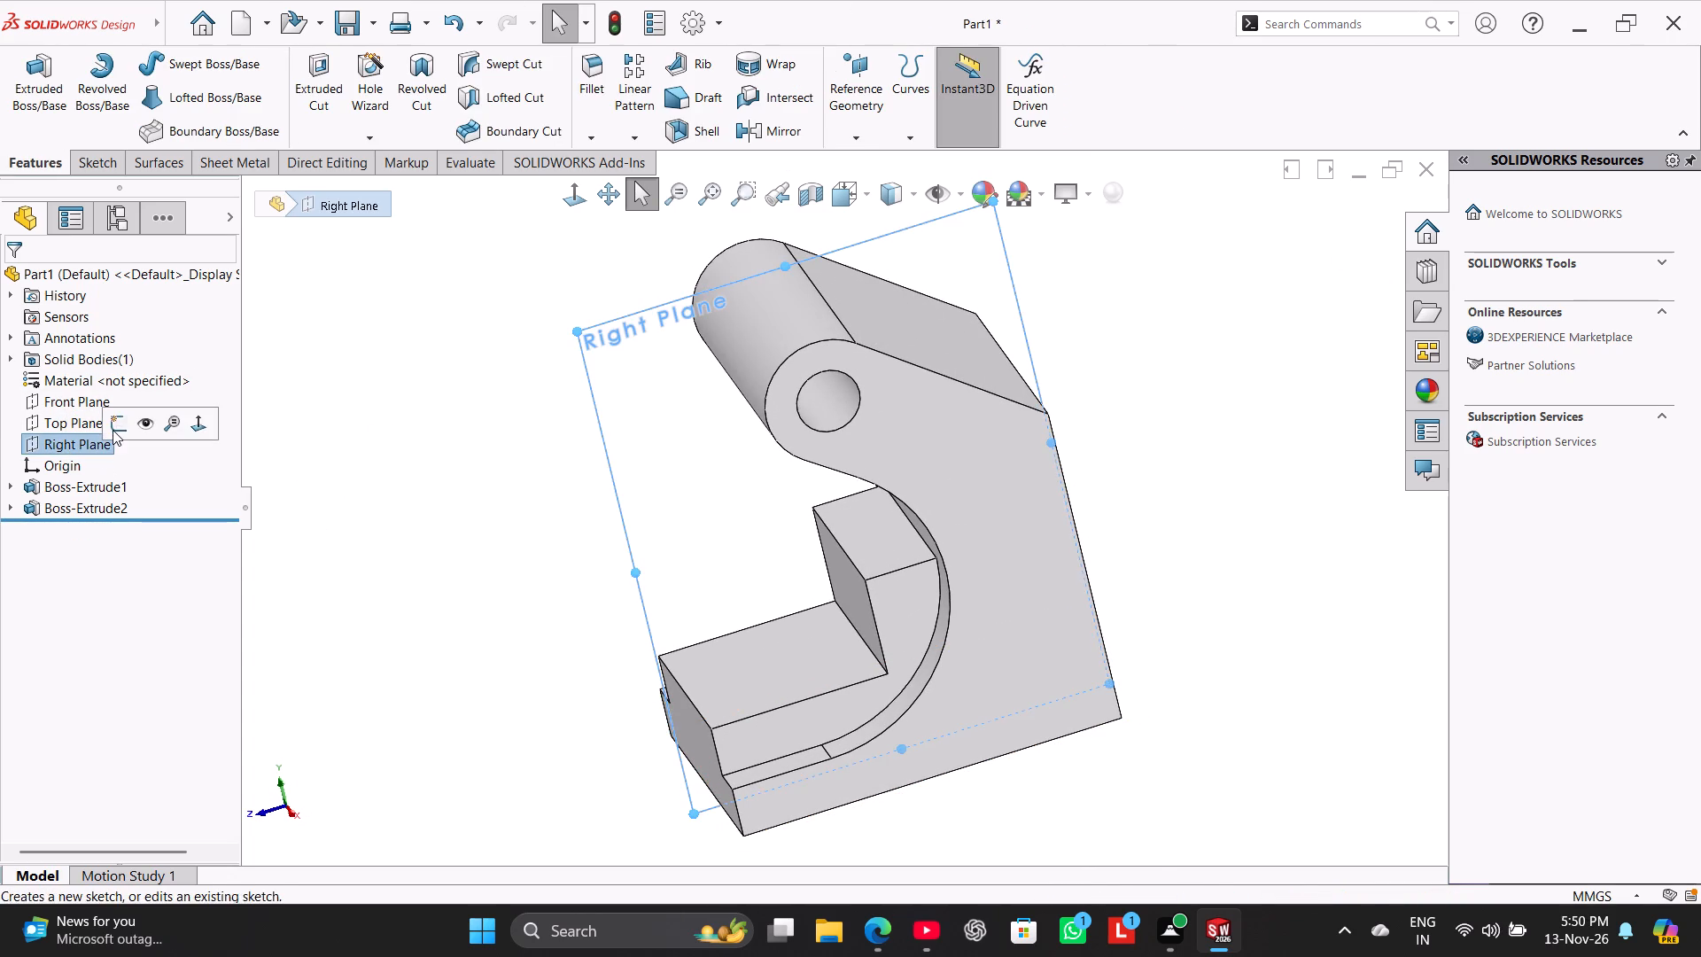
pyautogui.click(284, 491)
# Sketch a corner rectangle about 80 mm by 40 mm across the body's upright, above the stepped block.
pyautogui.click(132, 96)
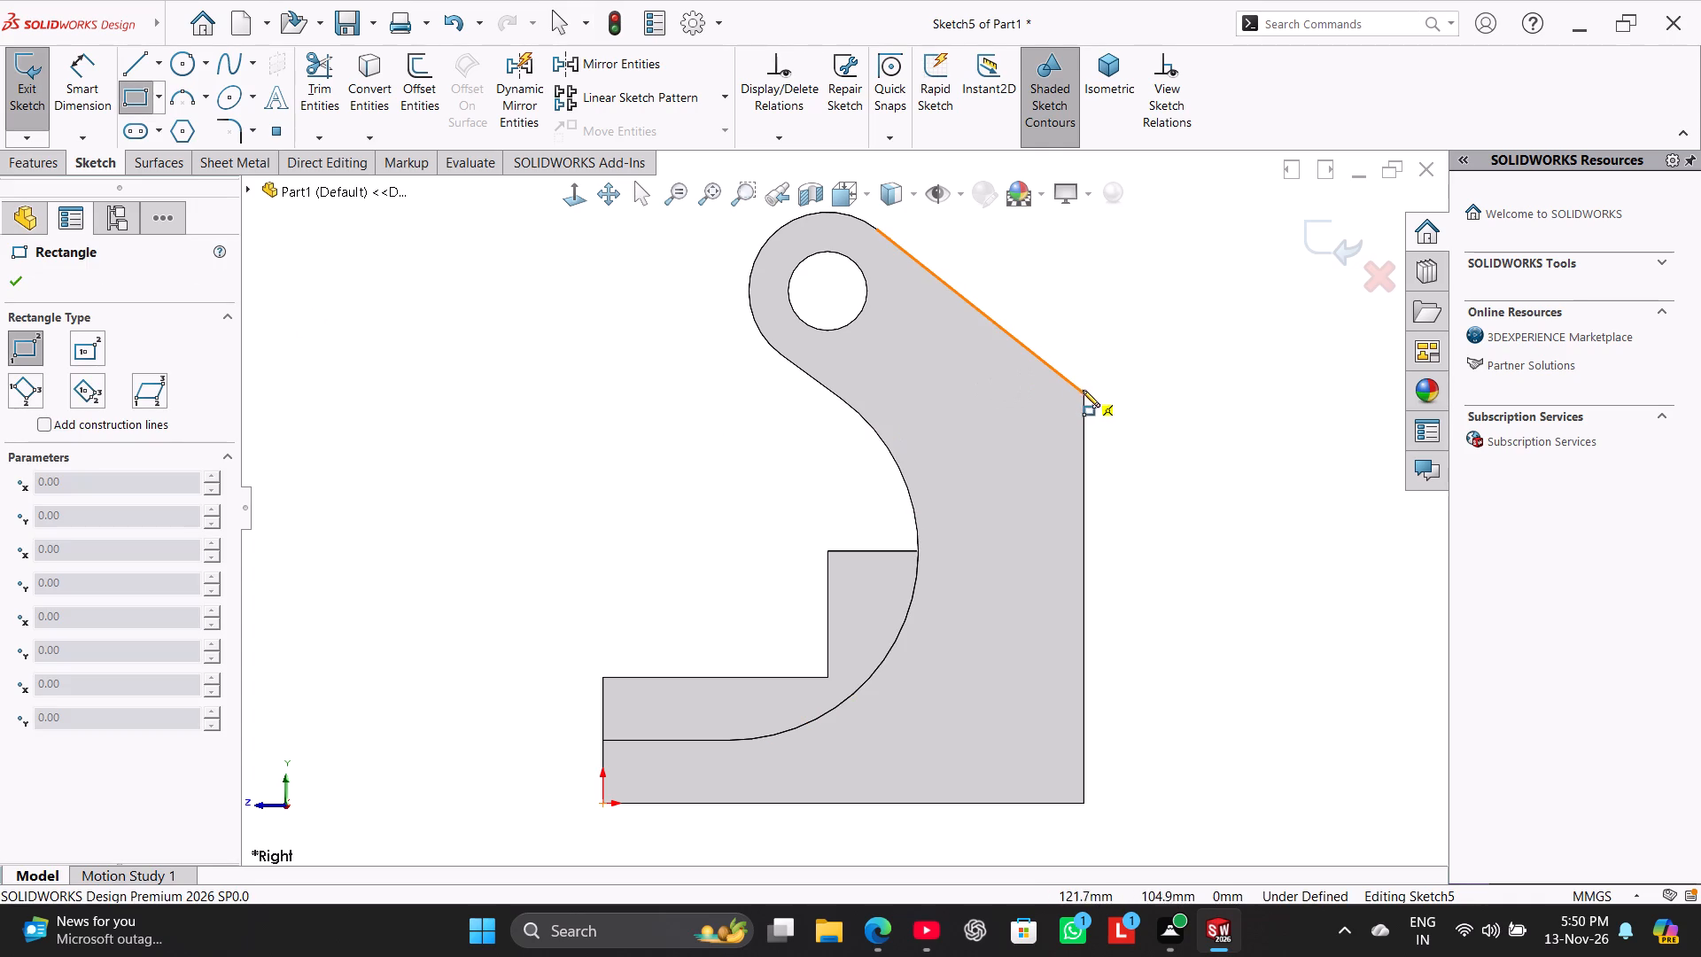
pyautogui.click(1062, 399)
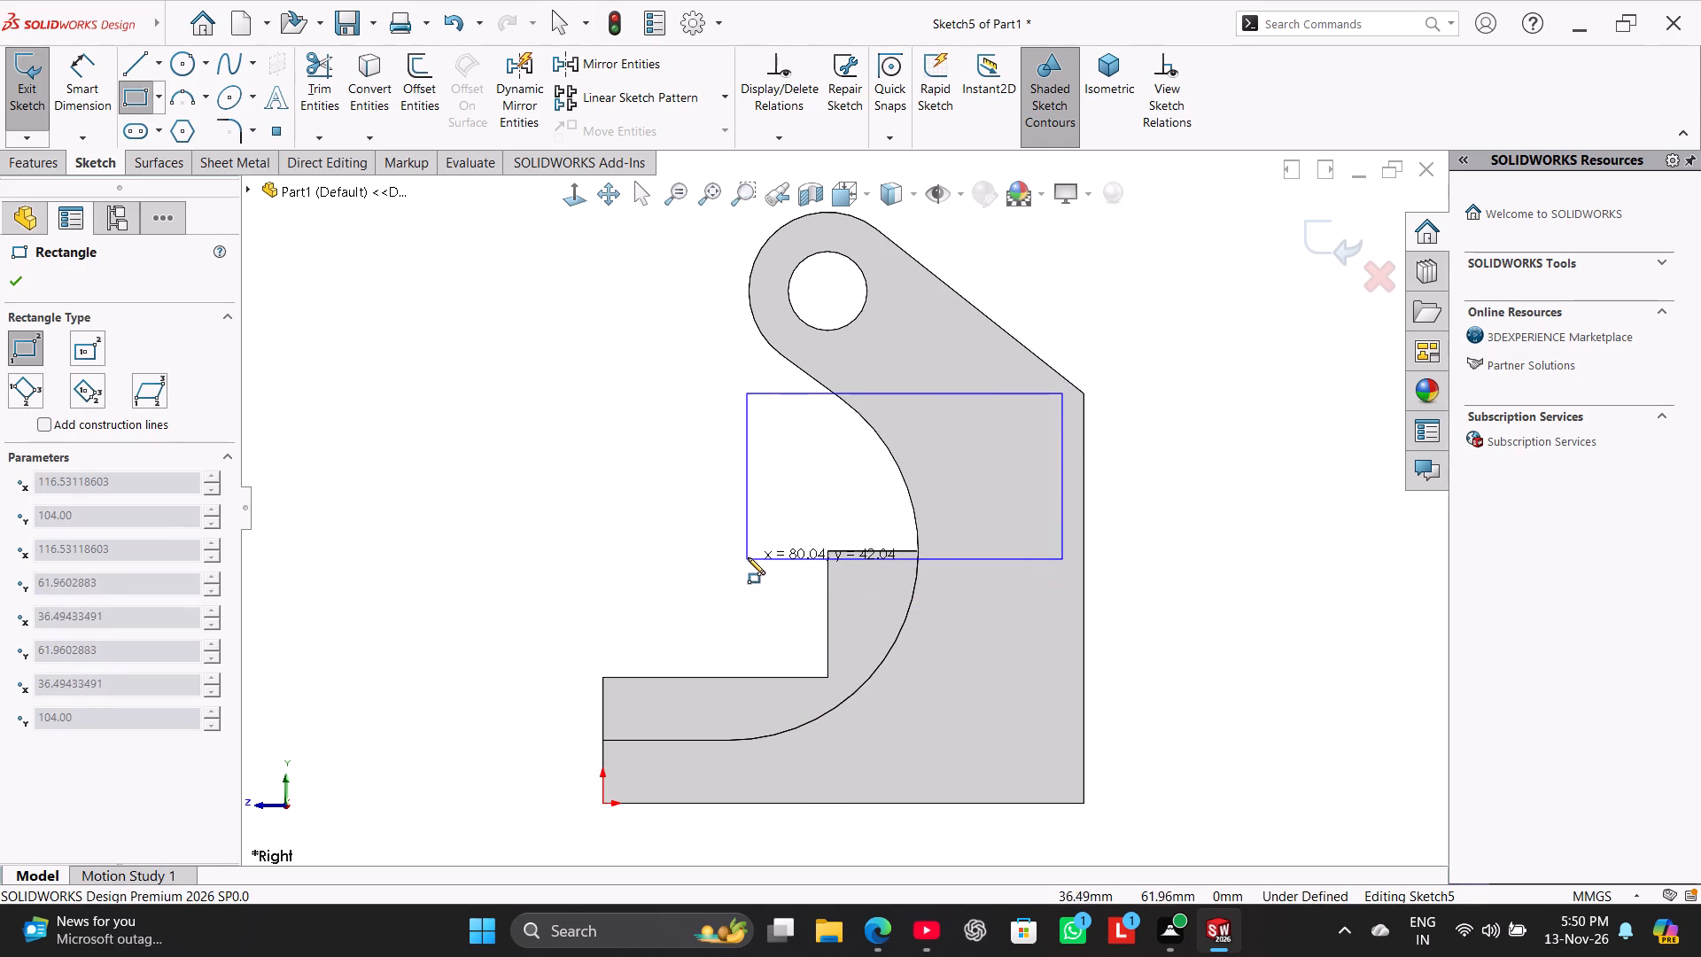
pyautogui.click(745, 553)
pyautogui.rightClick(656, 552)
pyautogui.click(678, 561)
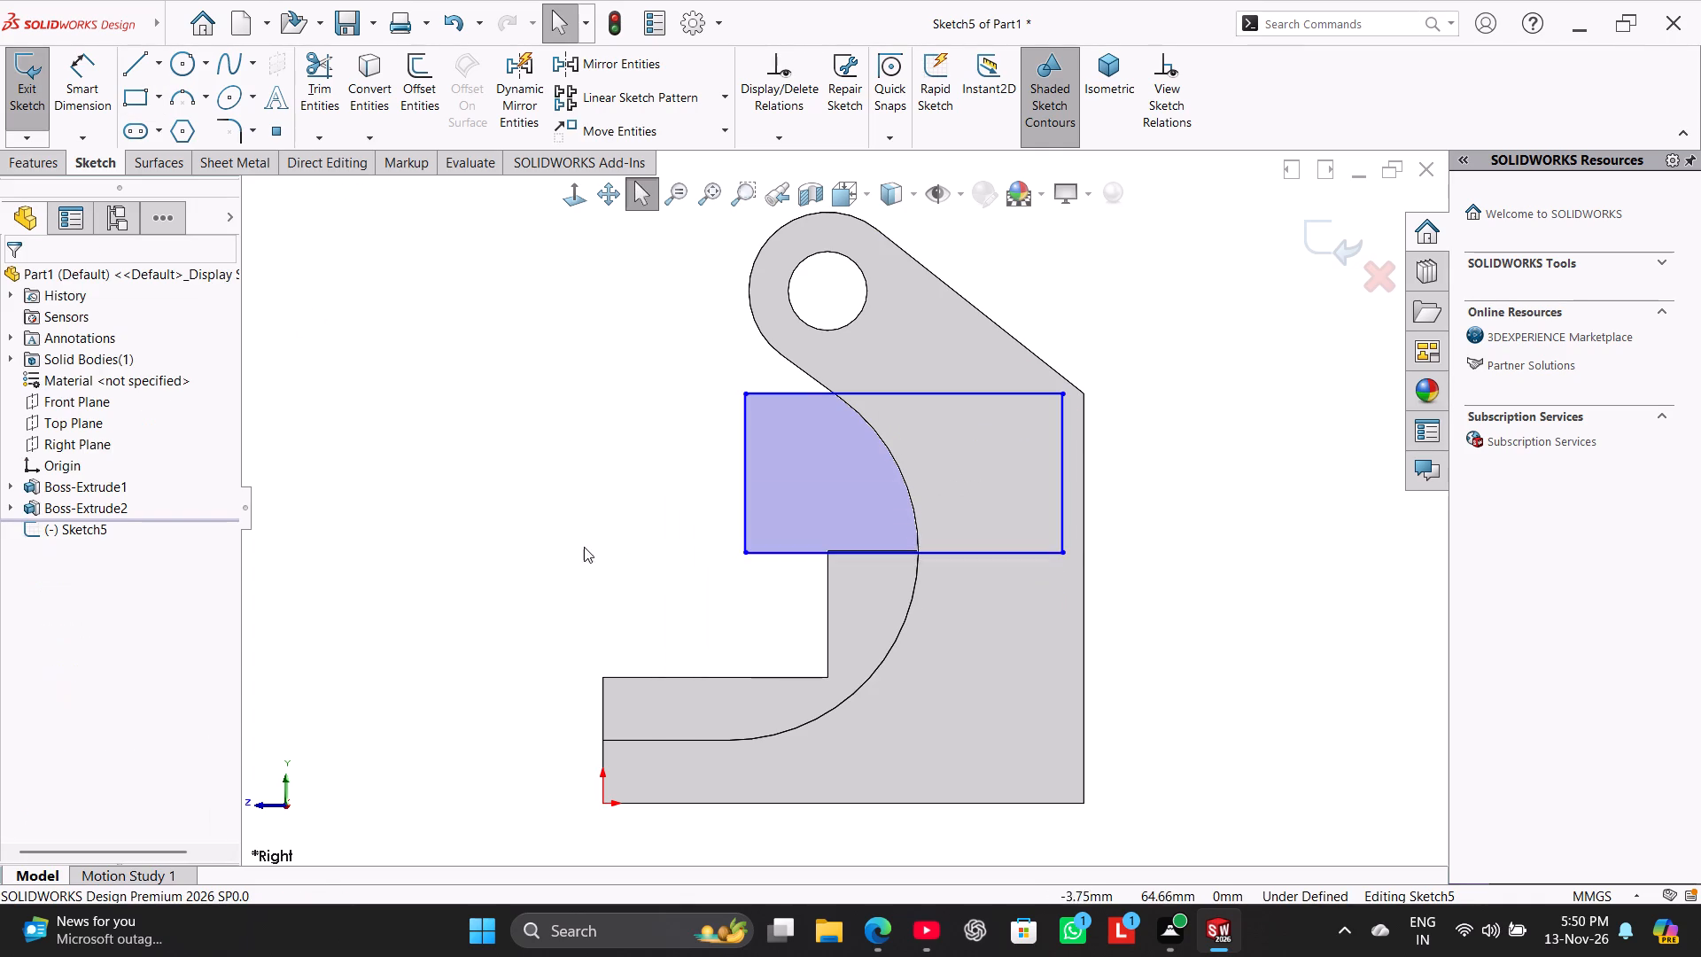
# Make the rectangle's bottom edge collinear with the top edge of the stepped block's riser.
pyautogui.moveTo(838, 551); pyautogui.dragTo(836, 529)
pyautogui.click(689, 567)
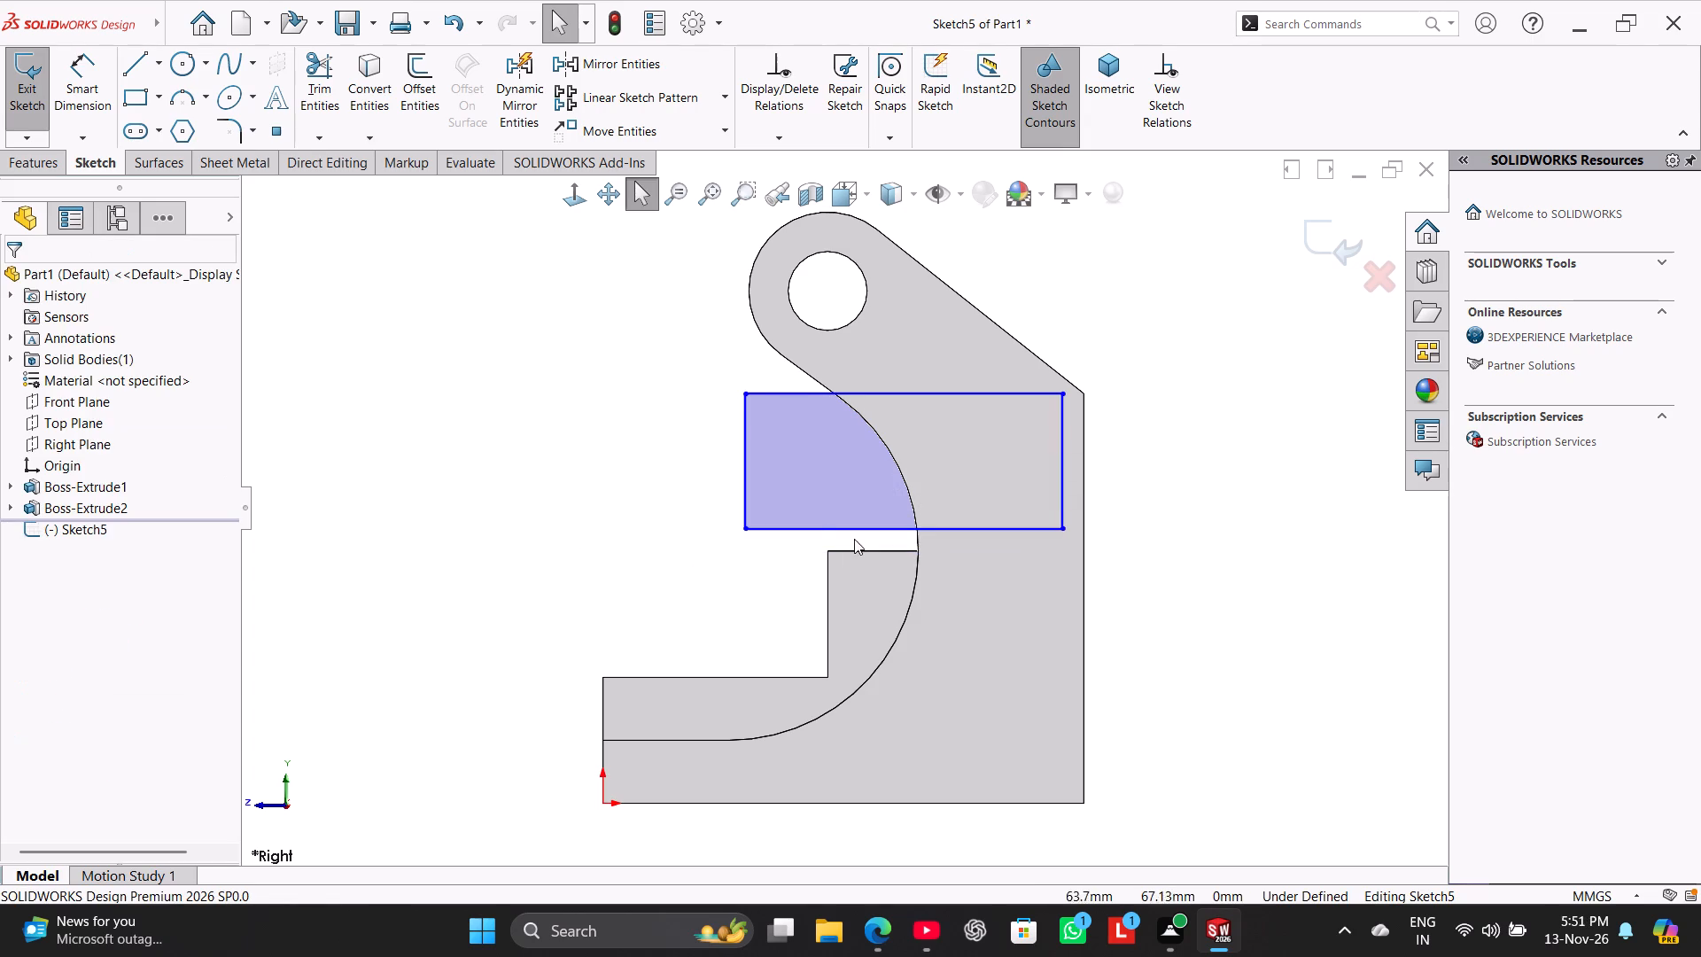
pyautogui.keyDown('ctrl'); pyautogui.click(856, 552); pyautogui.keyUp('ctrl')
pyautogui.keyDown('ctrl'); pyautogui.click(850, 533); pyautogui.keyUp('ctrl')
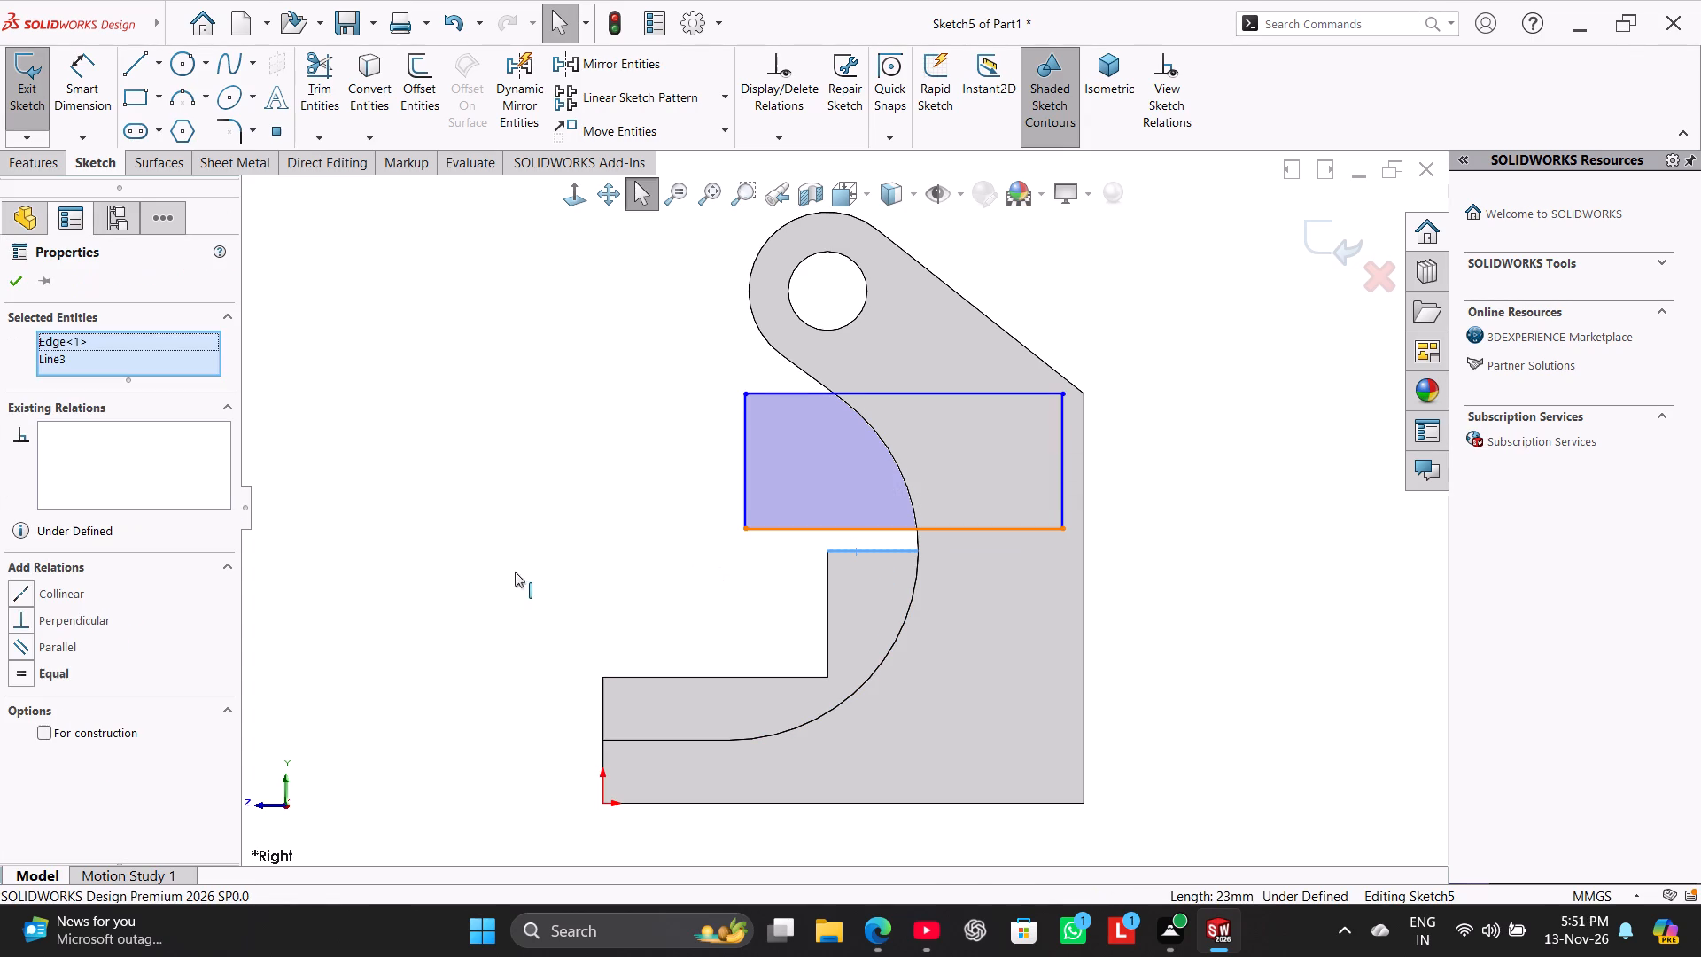
pyautogui.click(19, 598)
pyautogui.click(340, 580)
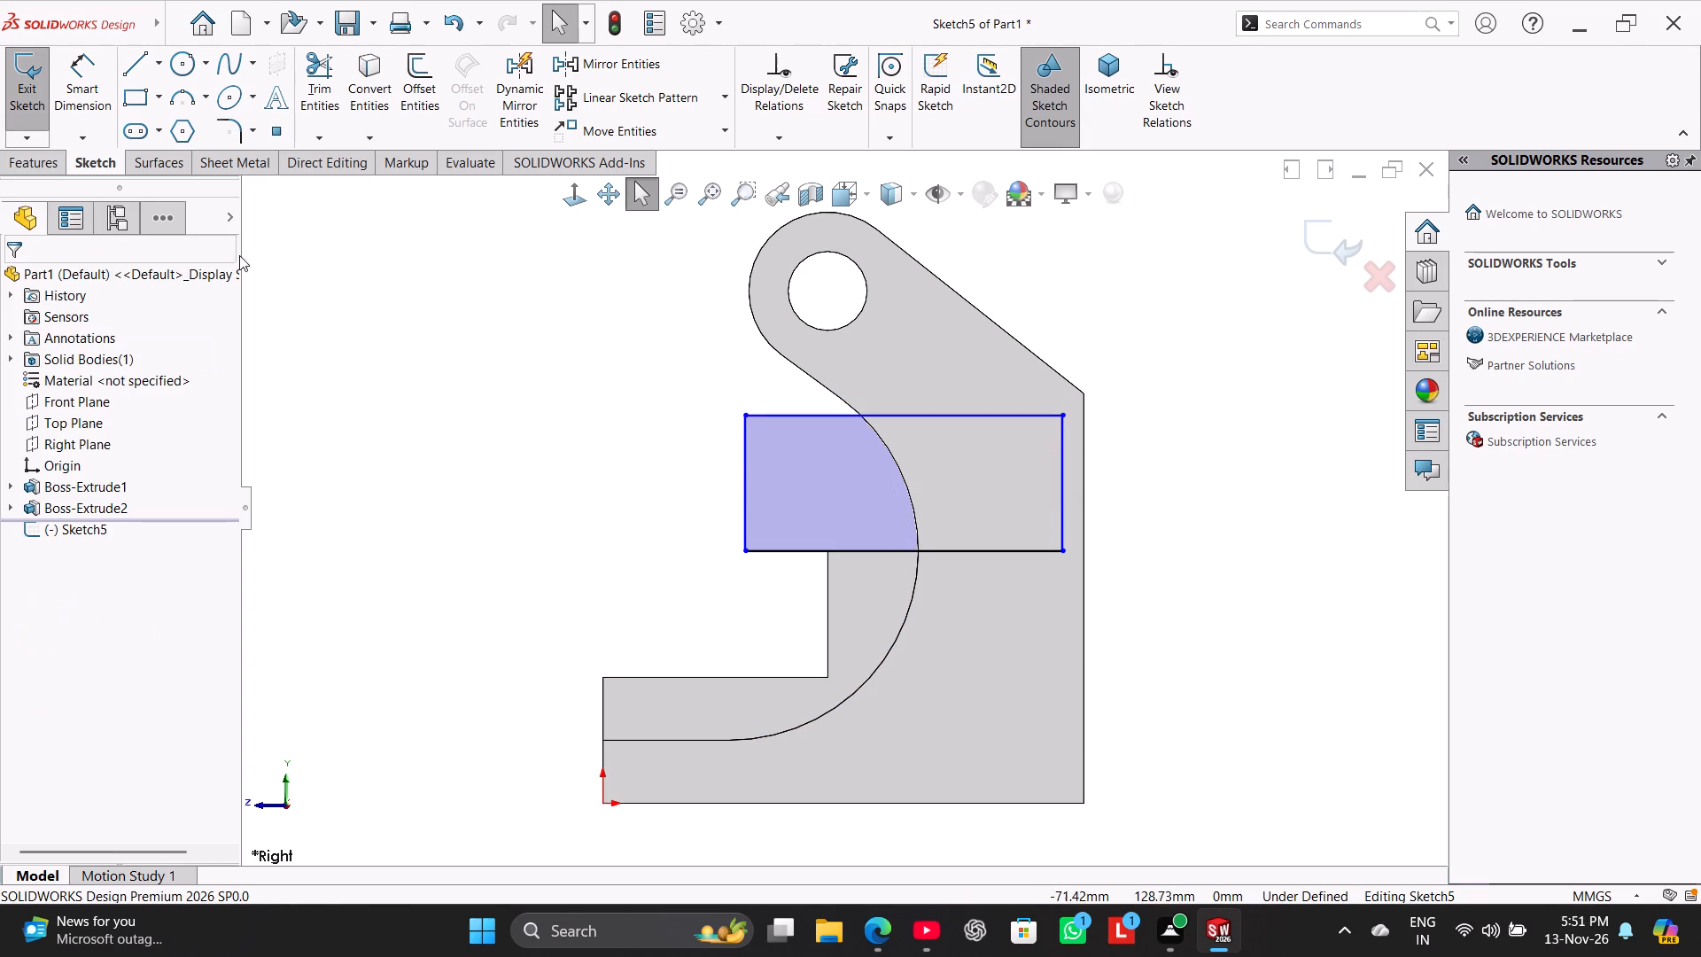
# Dimension the rectangle's rear vertical side 6 mm from the body's back edge.
pyautogui.click(66, 66)
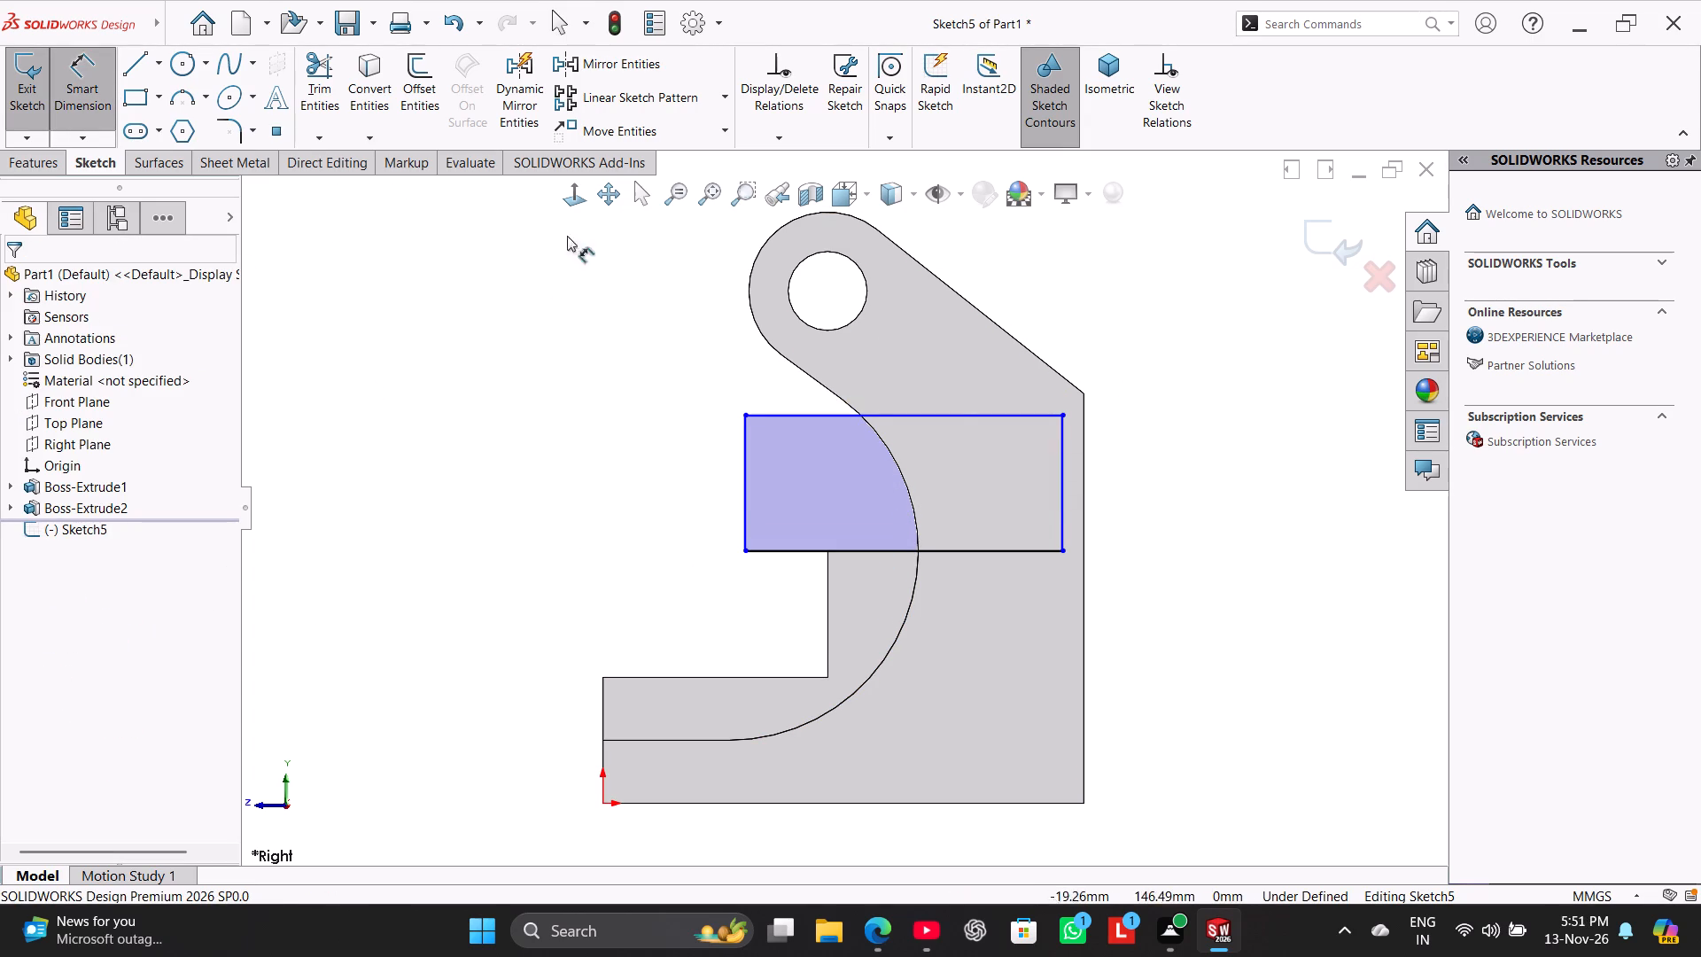
pyautogui.click(1059, 505)
pyautogui.click(1084, 512)
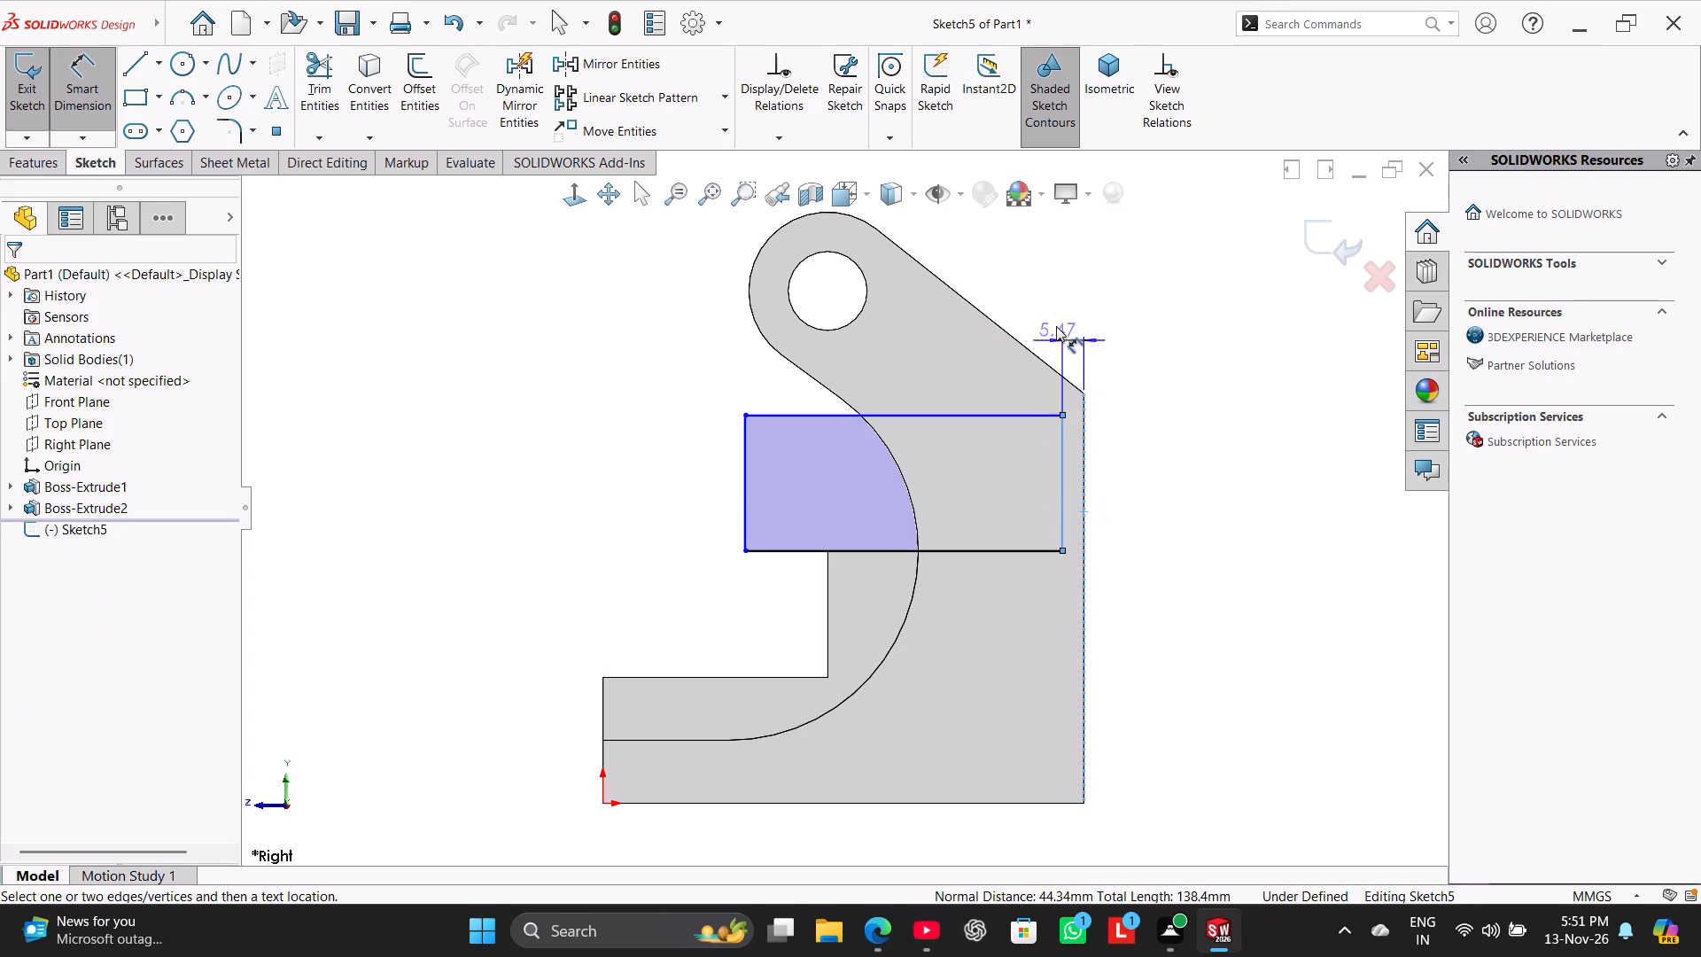
pyautogui.click(1056, 307)
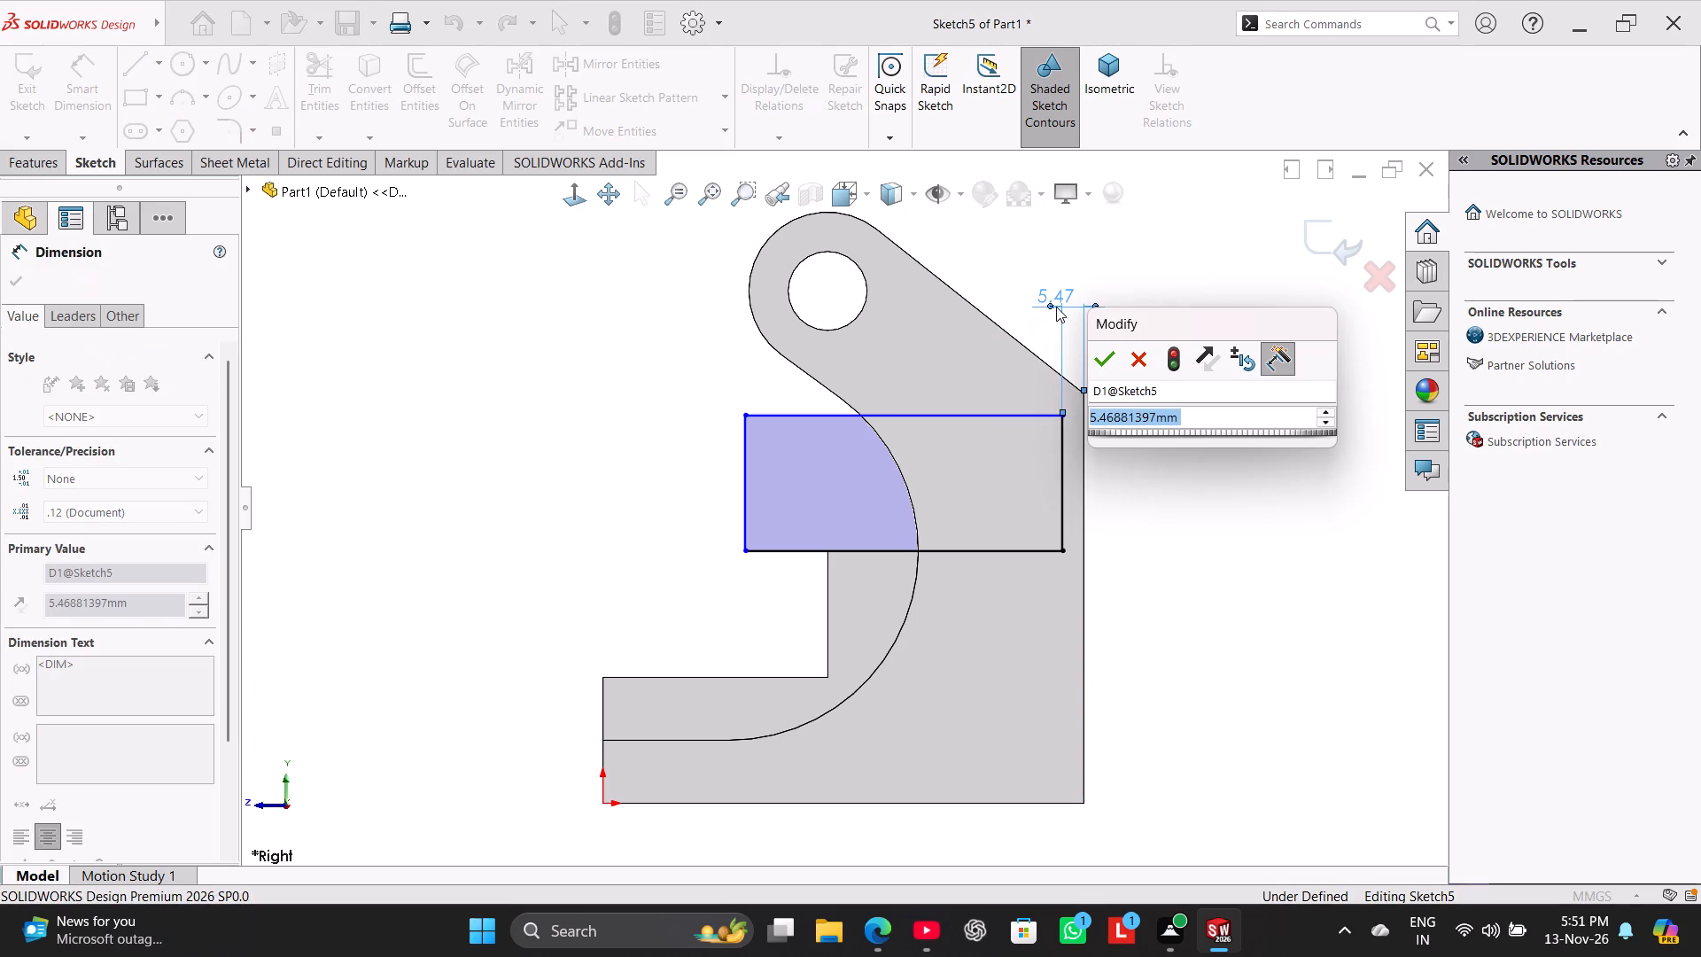
pyautogui.press('6')
pyautogui.press('Return')
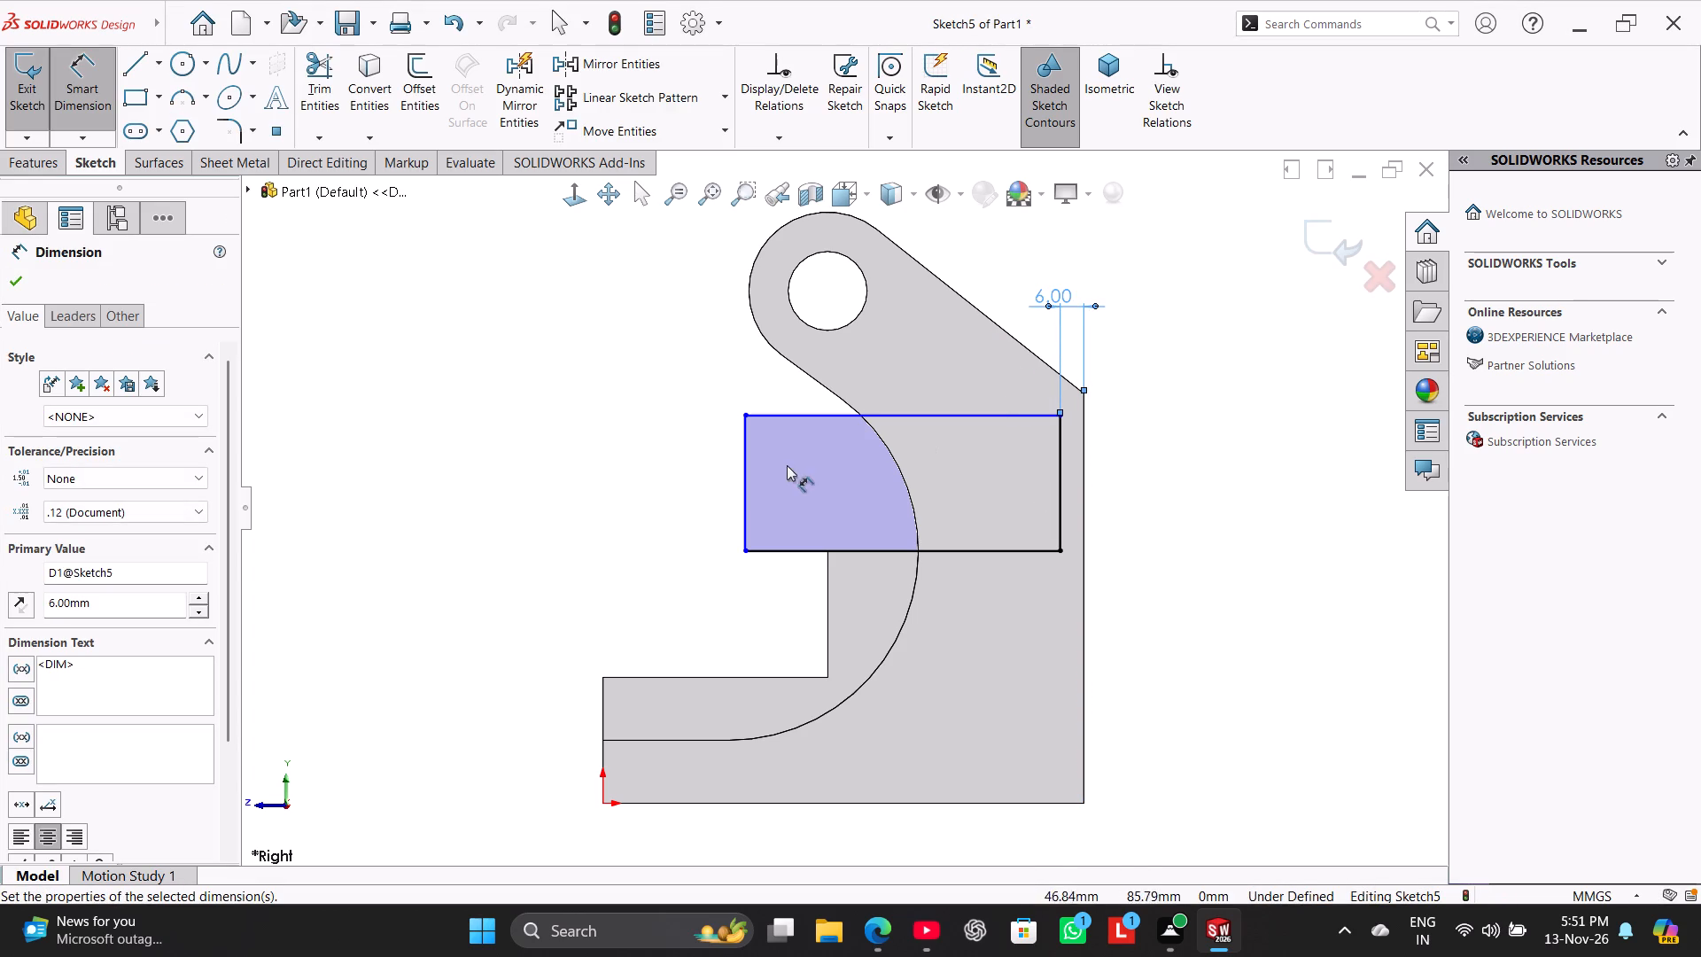
pyautogui.rightClick(1254, 403)
pyautogui.click(1296, 458)
# Make the rectangle's top edge coincident with the body's upper back corner.
pyautogui.keyDown('ctrl'); pyautogui.click(1034, 418); pyautogui.keyUp('ctrl')
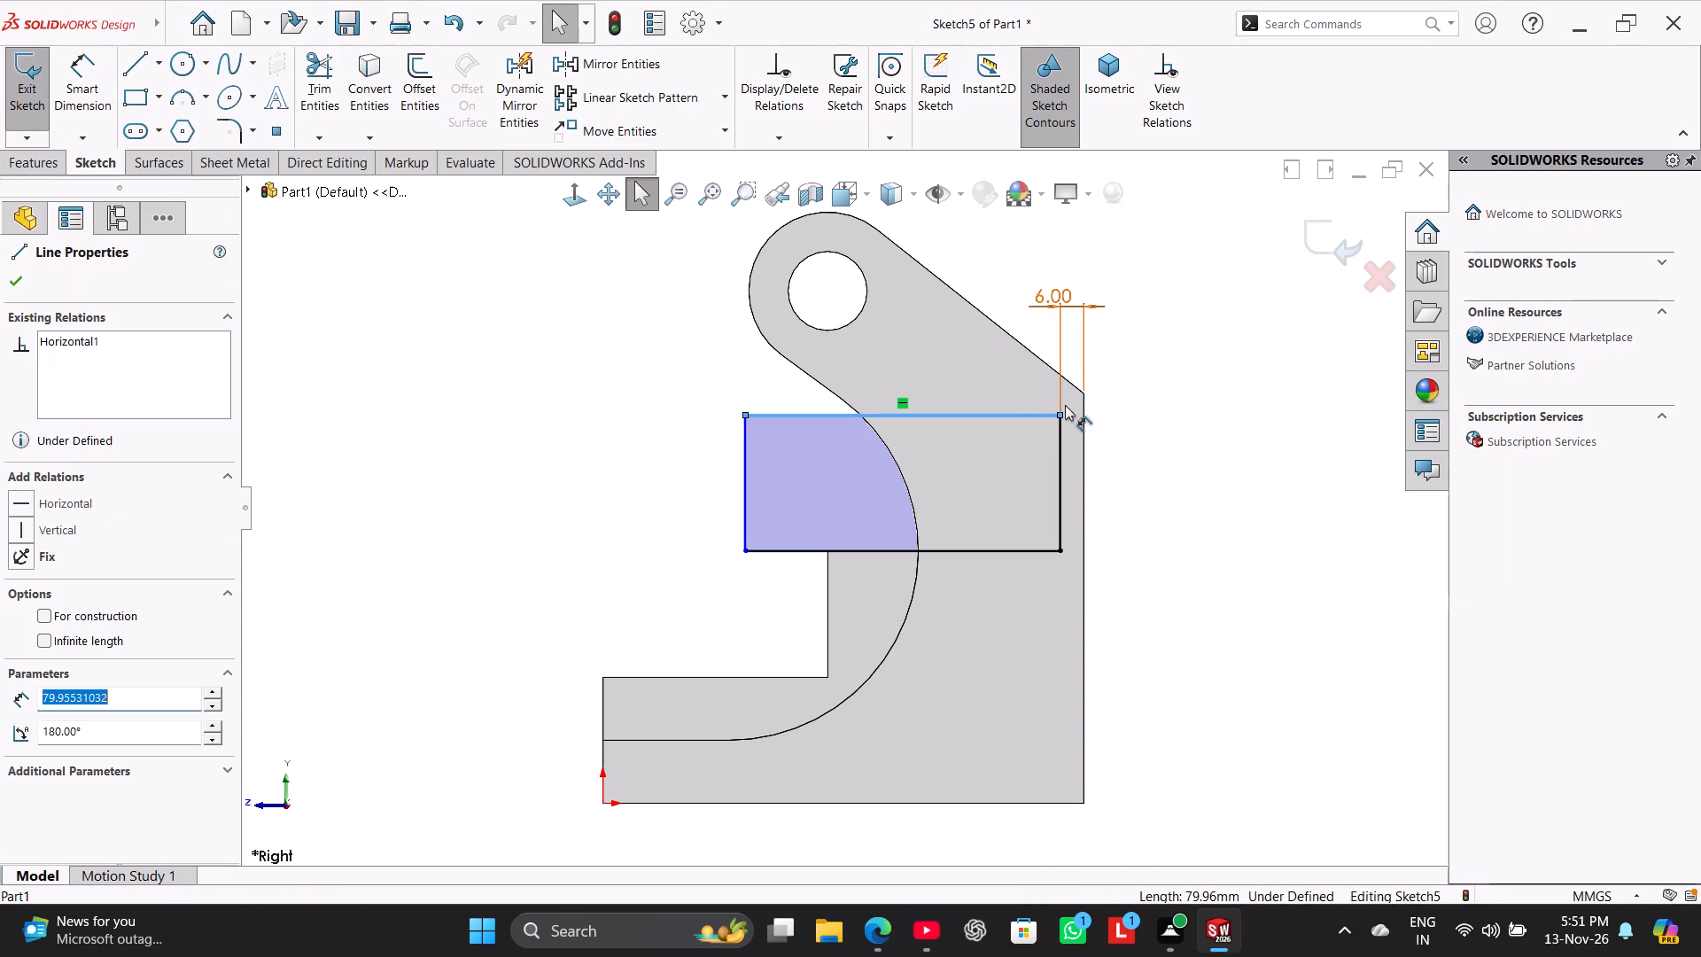
pyautogui.keyDown('ctrl'); pyautogui.click(1084, 393); pyautogui.keyUp('ctrl')
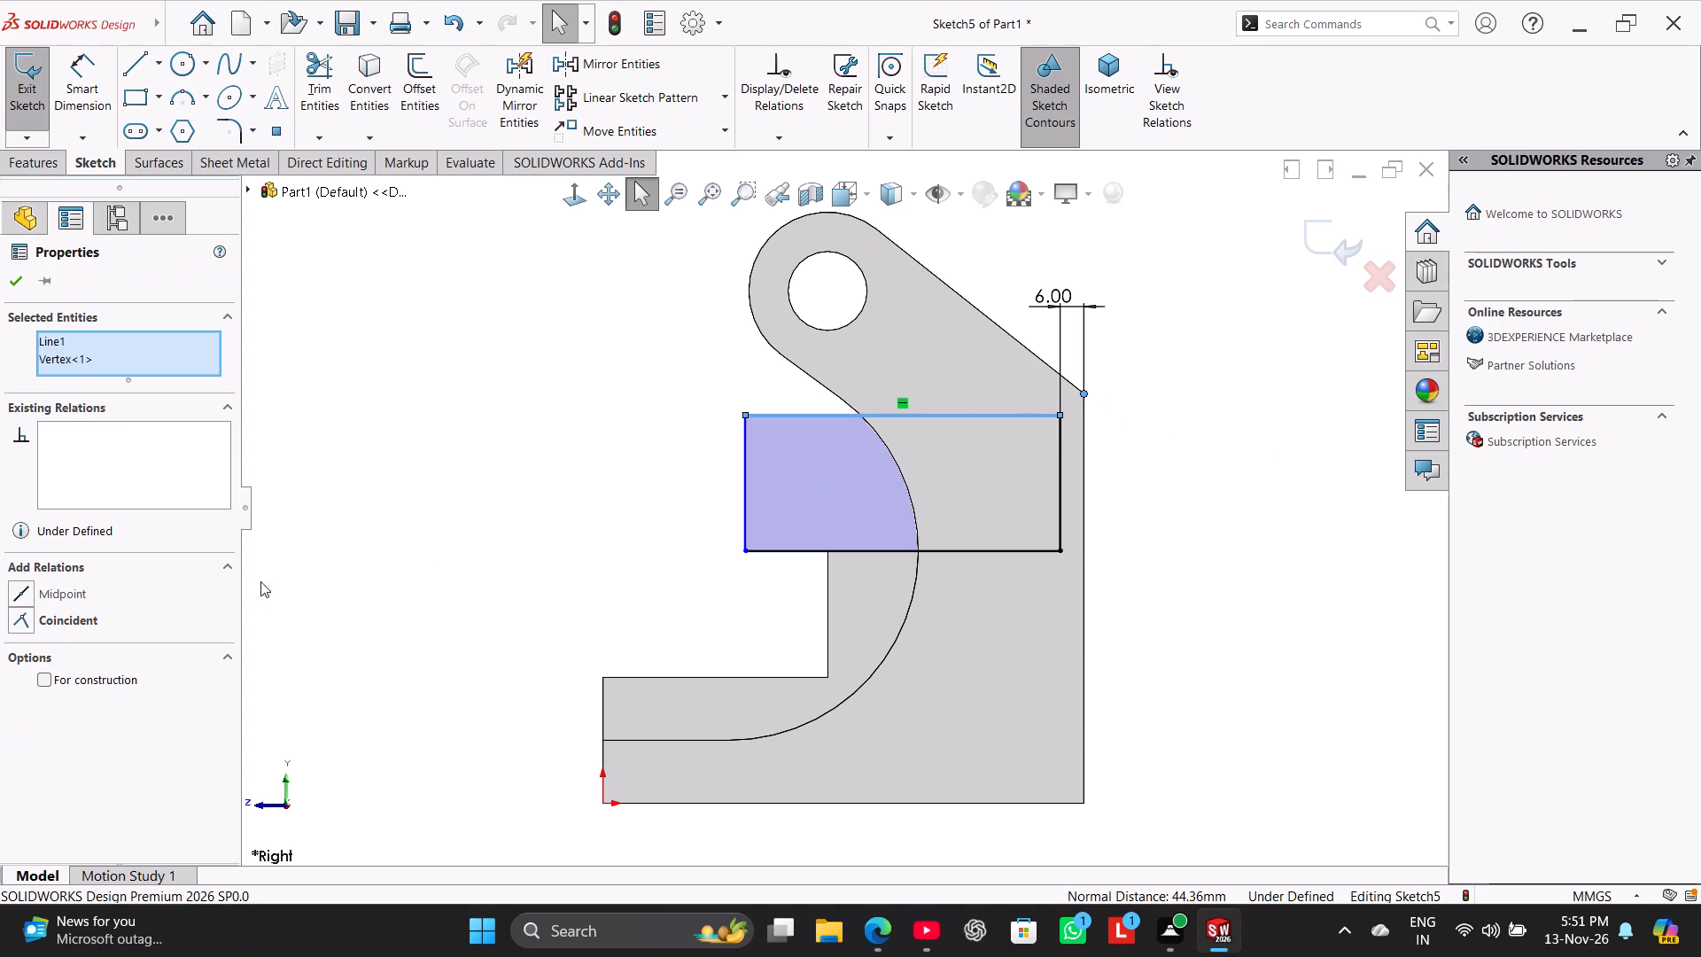
pyautogui.click(75, 618)
pyautogui.click(351, 526)
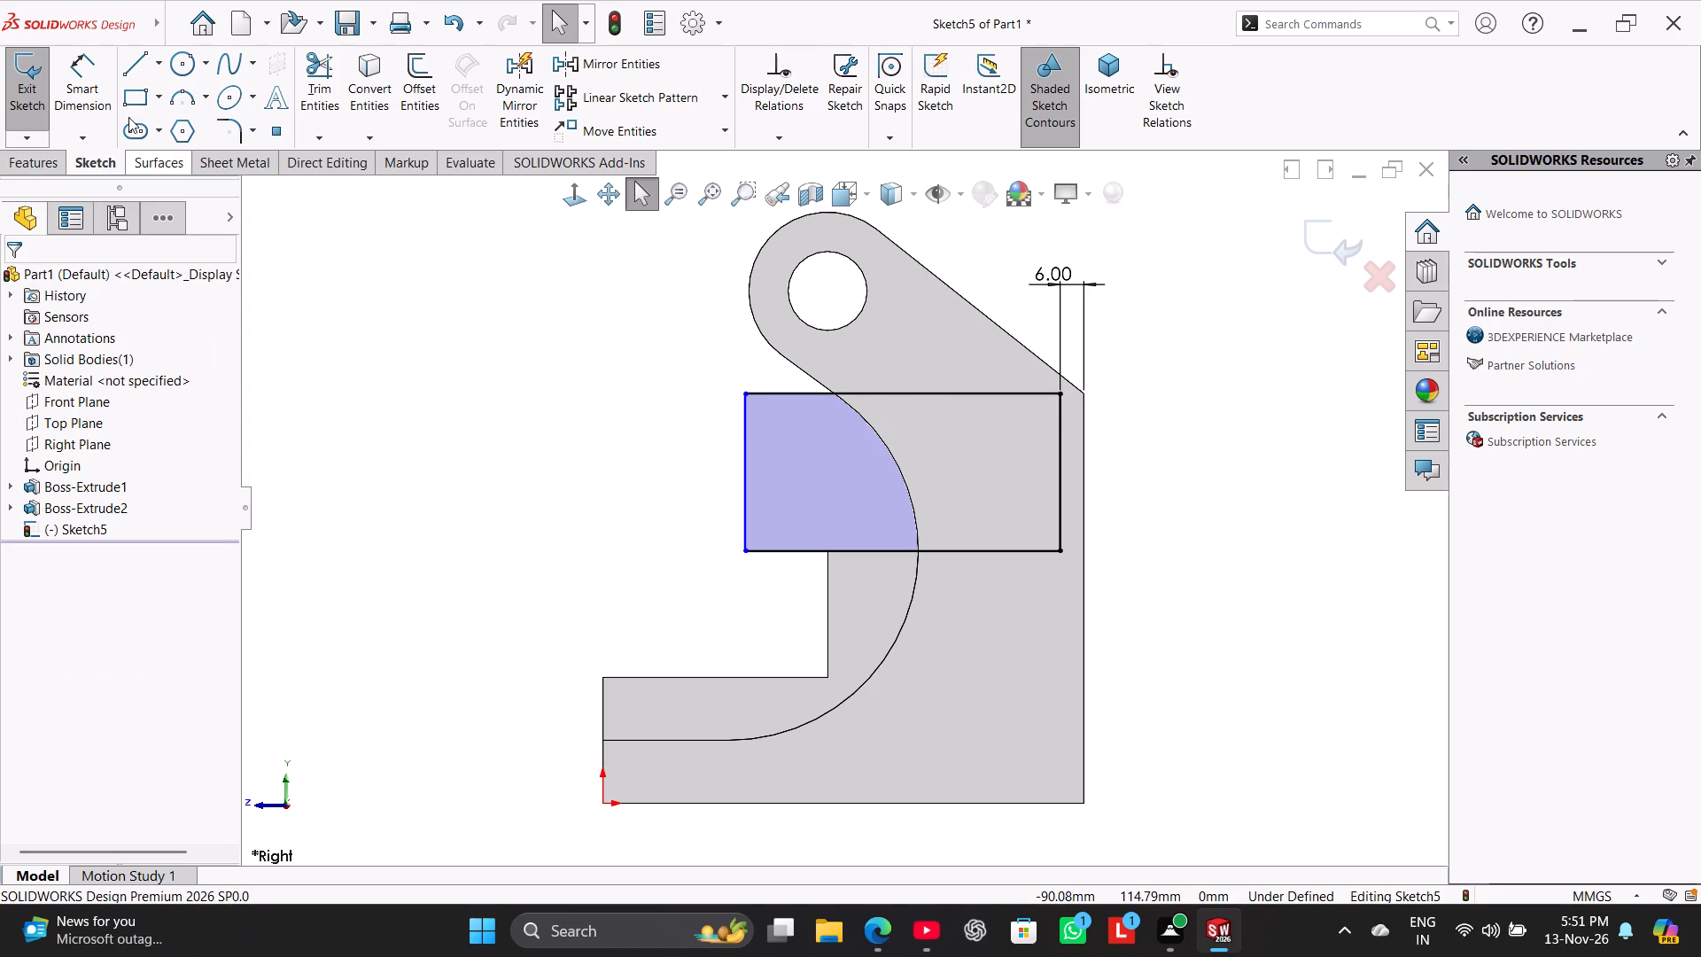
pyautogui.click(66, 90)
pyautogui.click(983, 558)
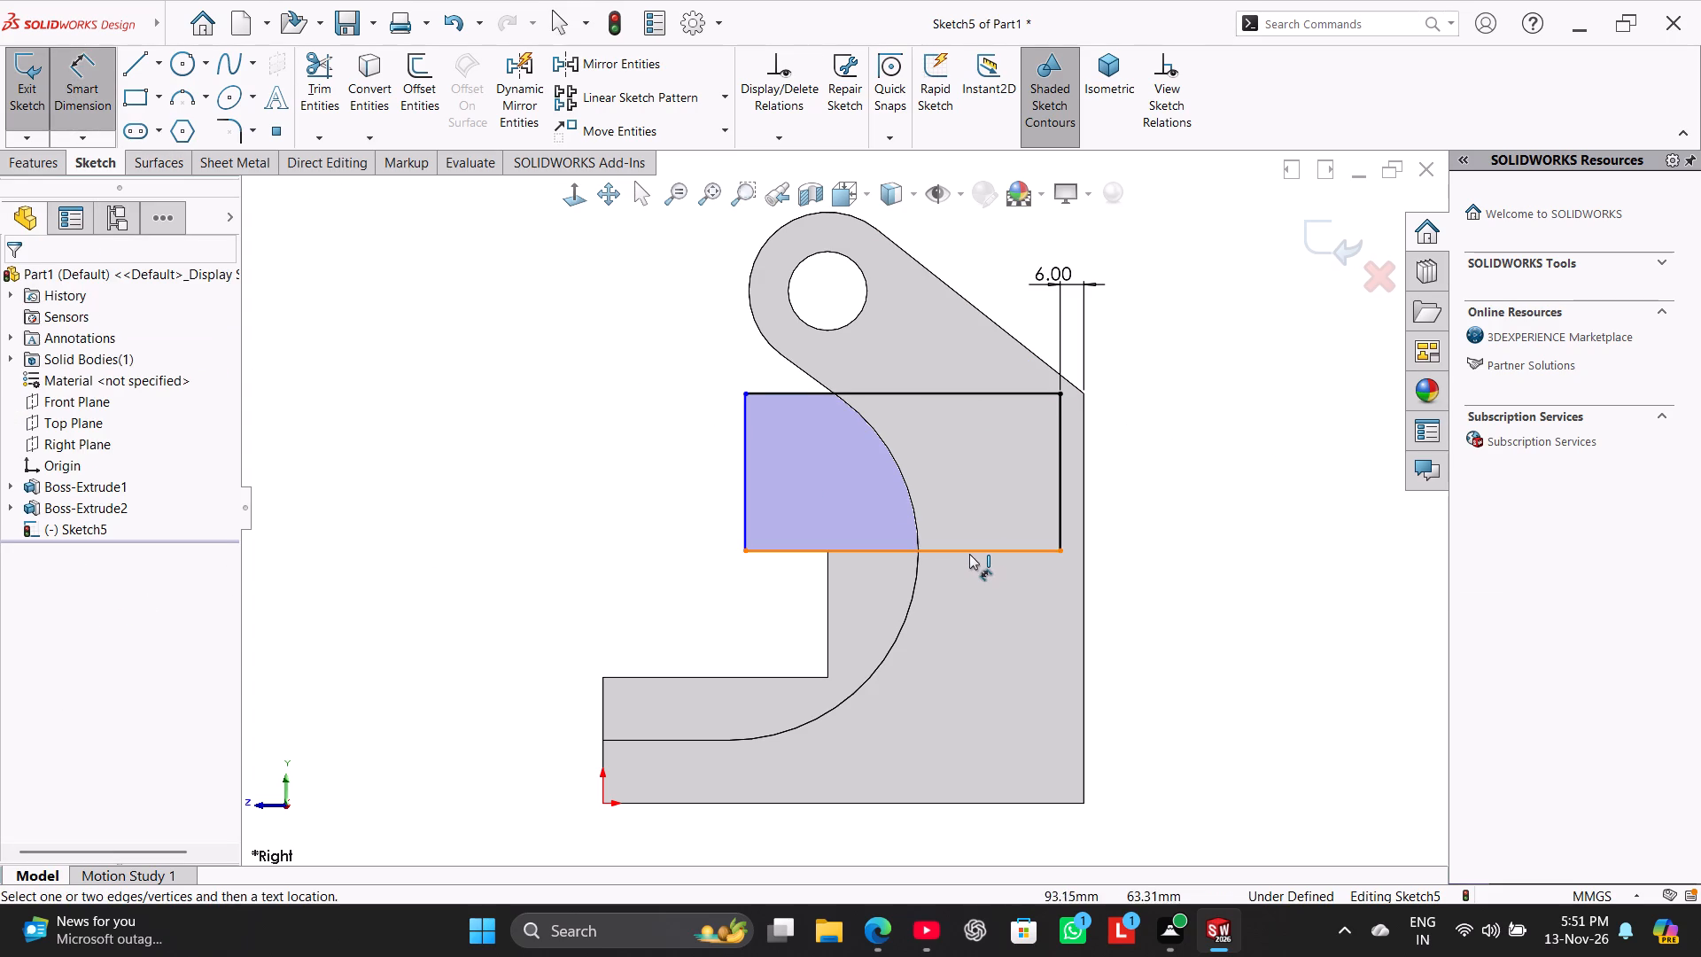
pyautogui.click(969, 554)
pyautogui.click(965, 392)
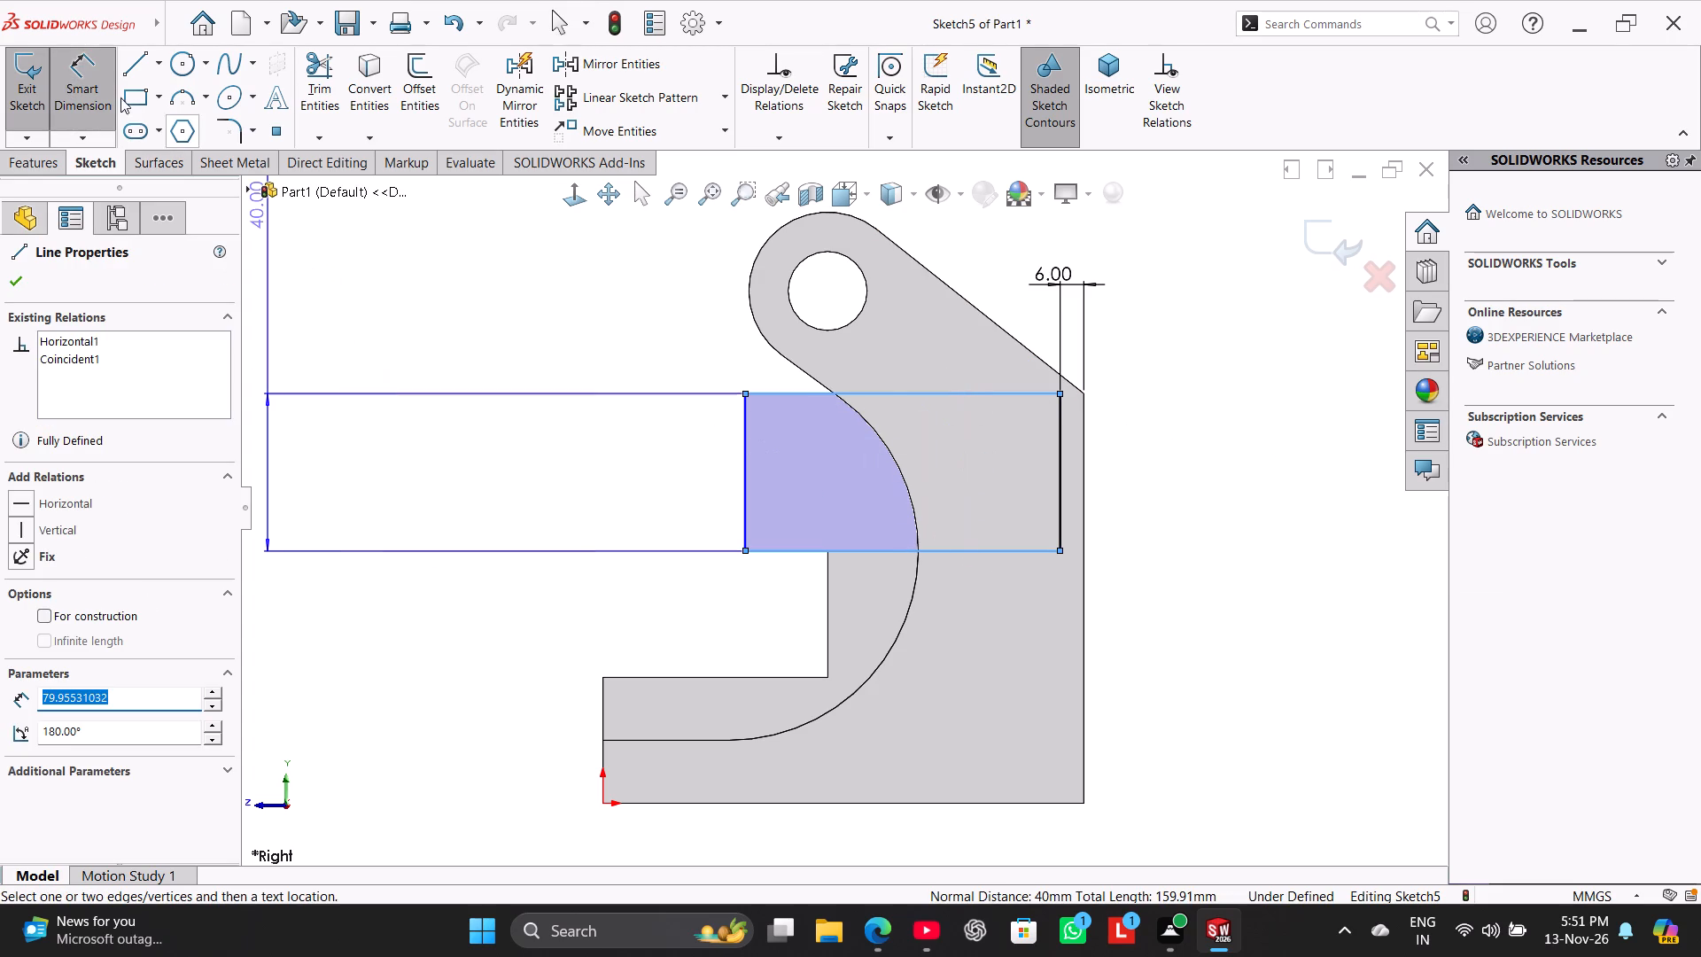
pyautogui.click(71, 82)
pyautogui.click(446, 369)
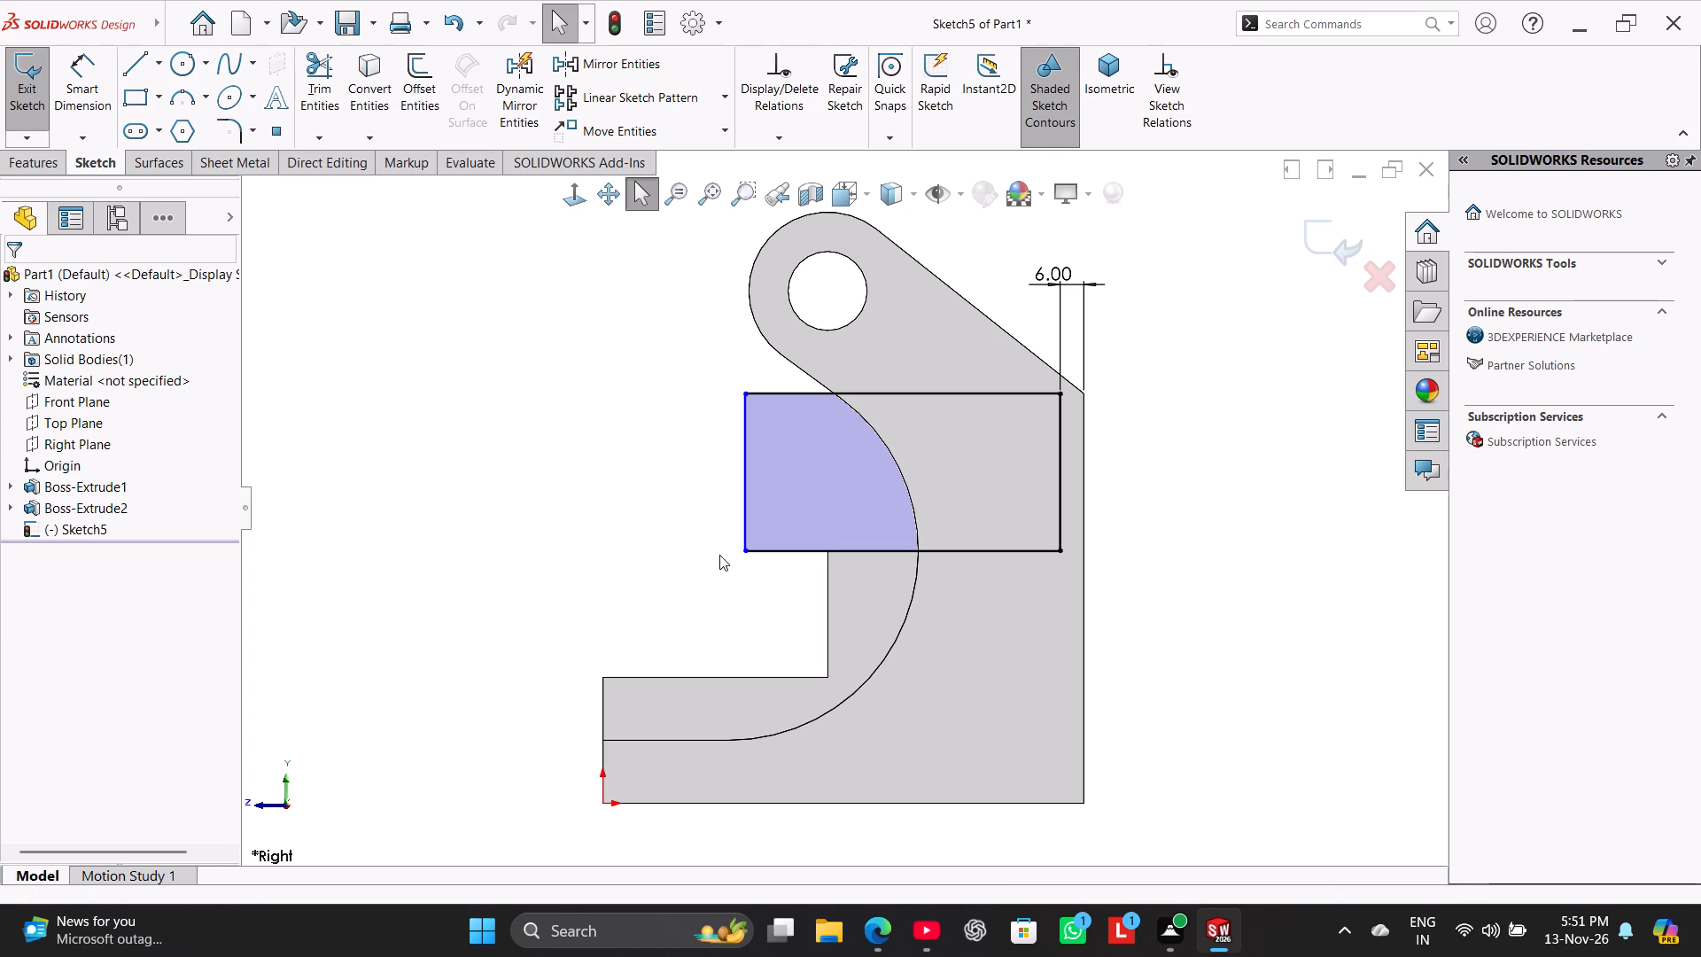
# Make the rectangle's front vertical side collinear with the front edge of the stepped block's riser.
pyautogui.keyDown('ctrl'); pyautogui.click(741, 492); pyautogui.keyUp('ctrl')
pyautogui.keyDown('ctrl'); pyautogui.click(827, 597); pyautogui.keyUp('ctrl')
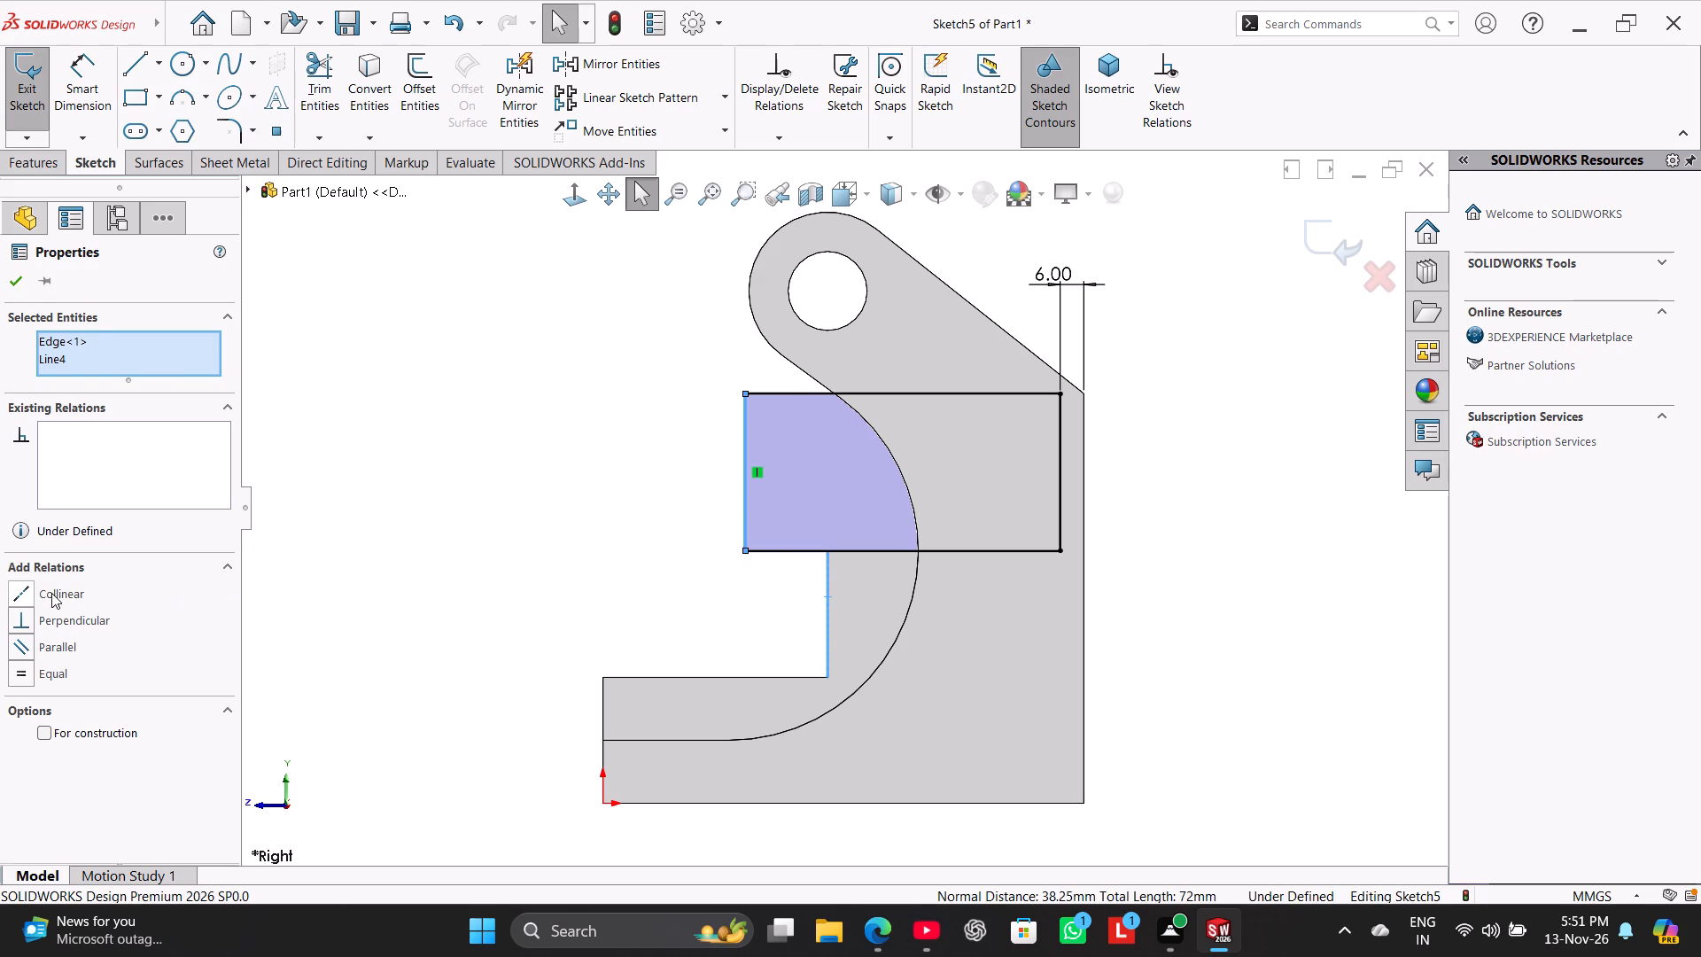
pyautogui.click(51, 593)
pyautogui.click(322, 514)
# Cut-extrude the rectangle 44 mm mid-plane through the body's upright.
pyautogui.click(11, 173)
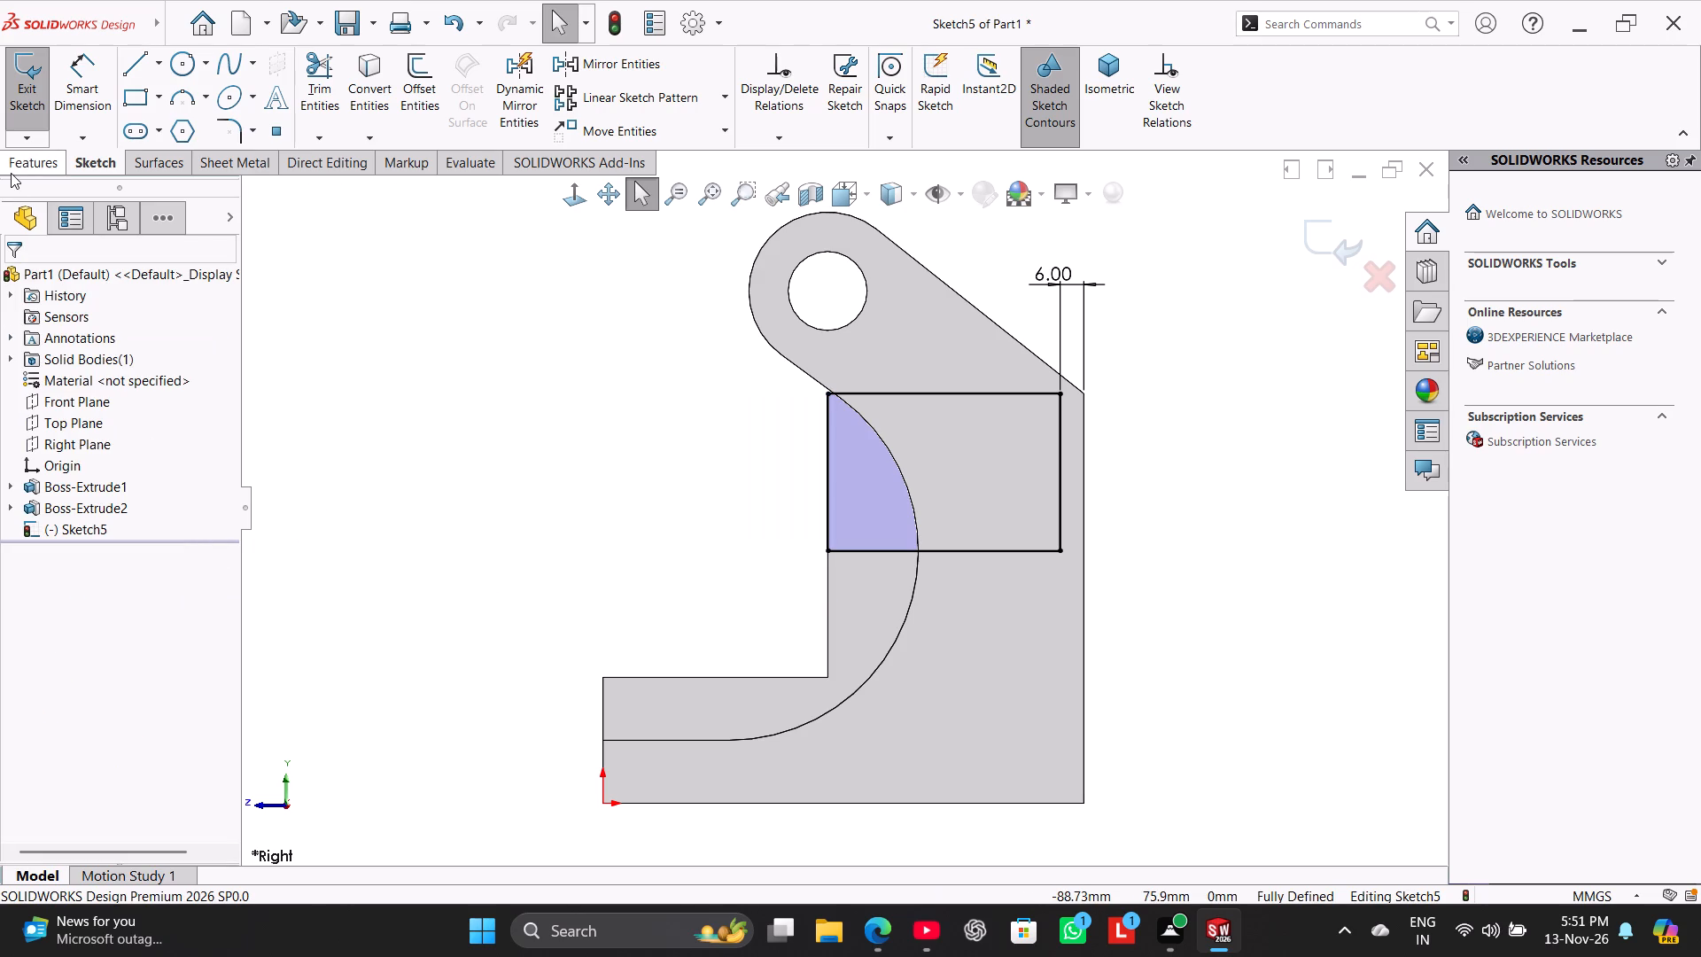
pyautogui.click(328, 103)
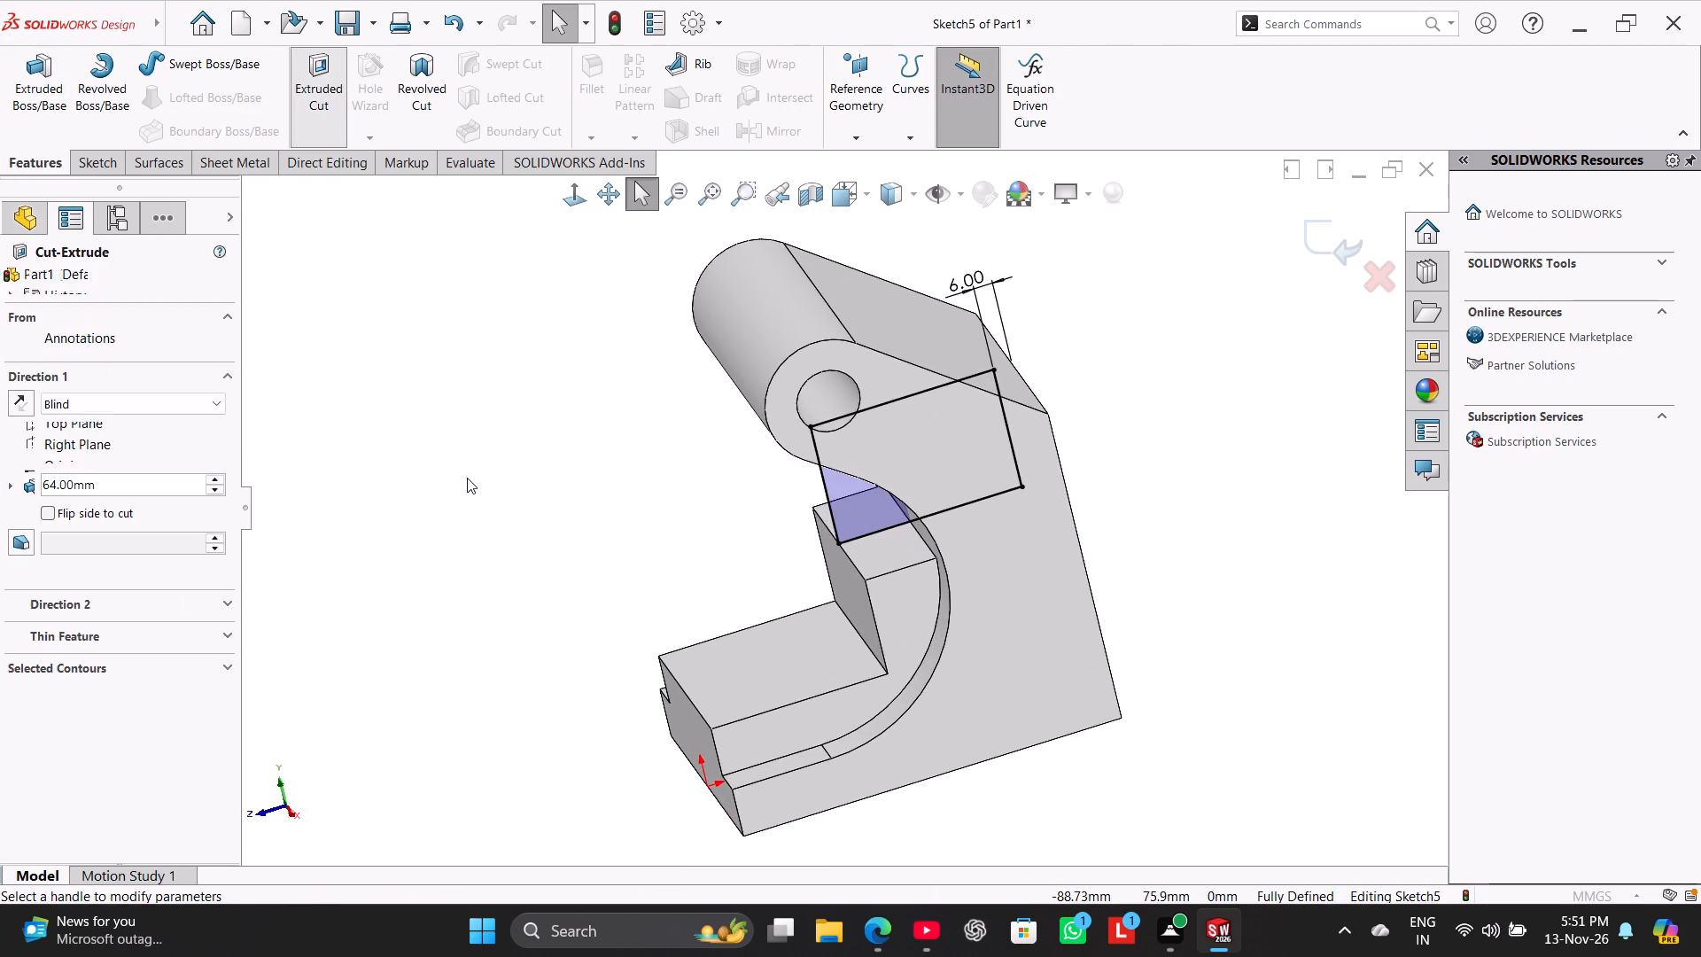
pyautogui.moveTo(473, 478); pyautogui.dragTo(555, 409, button='middle')
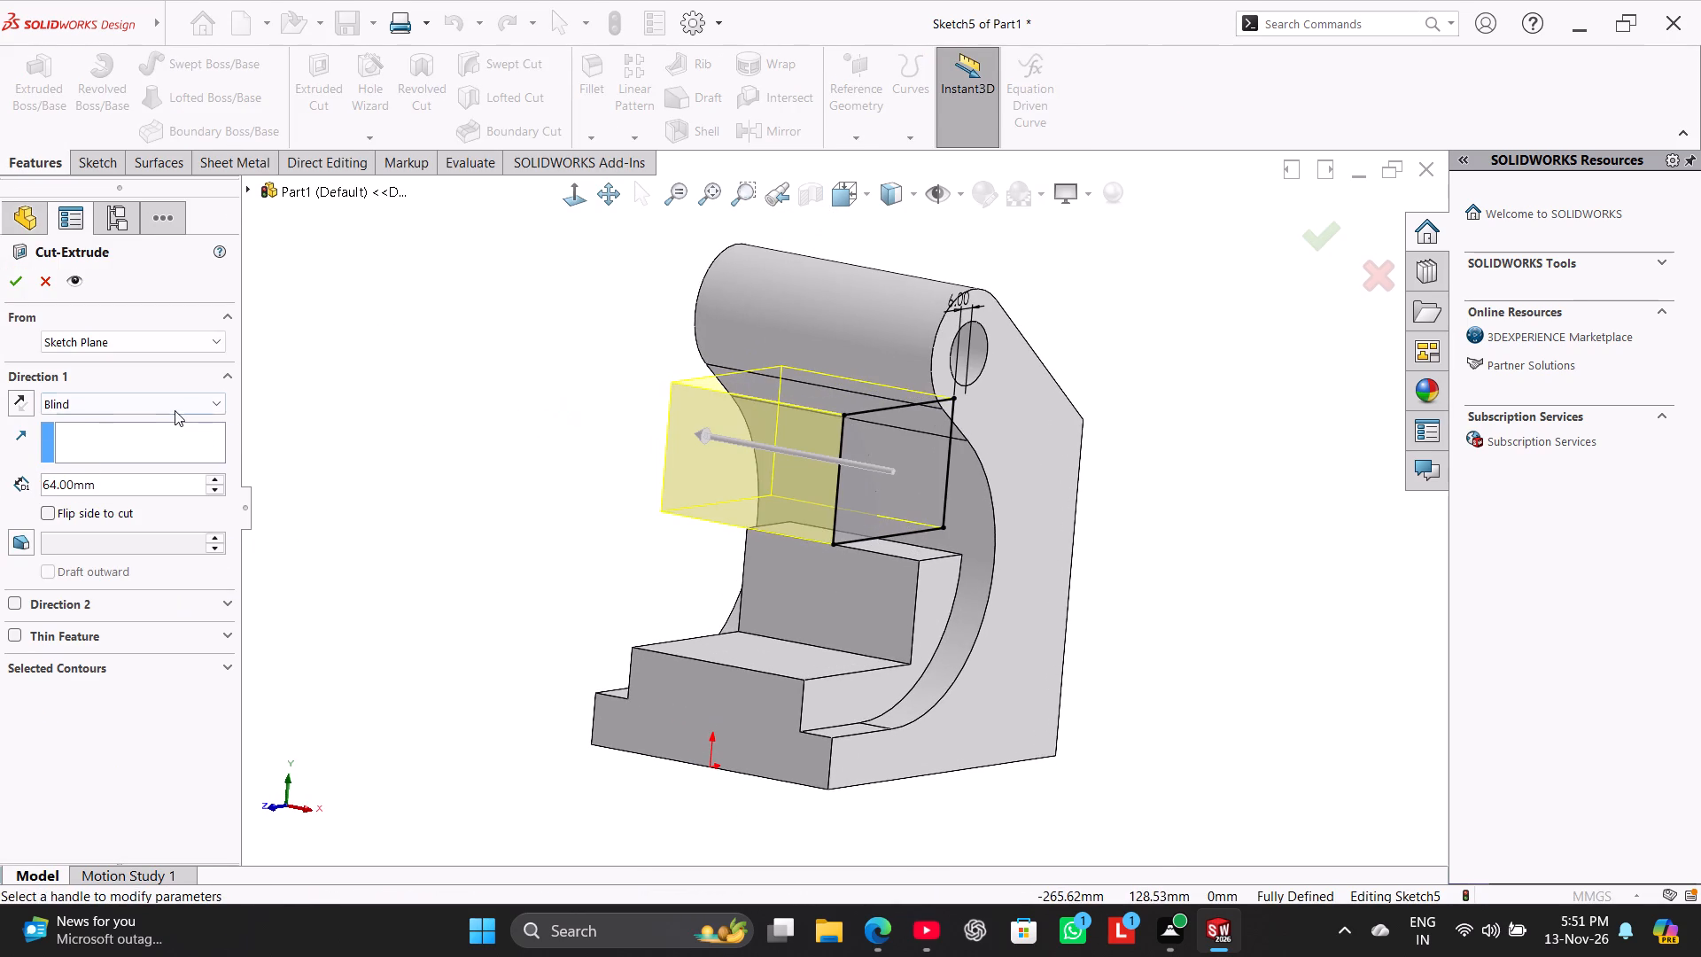
pyautogui.click(175, 410)
pyautogui.click(199, 541)
pyautogui.doubleClick(136, 488)
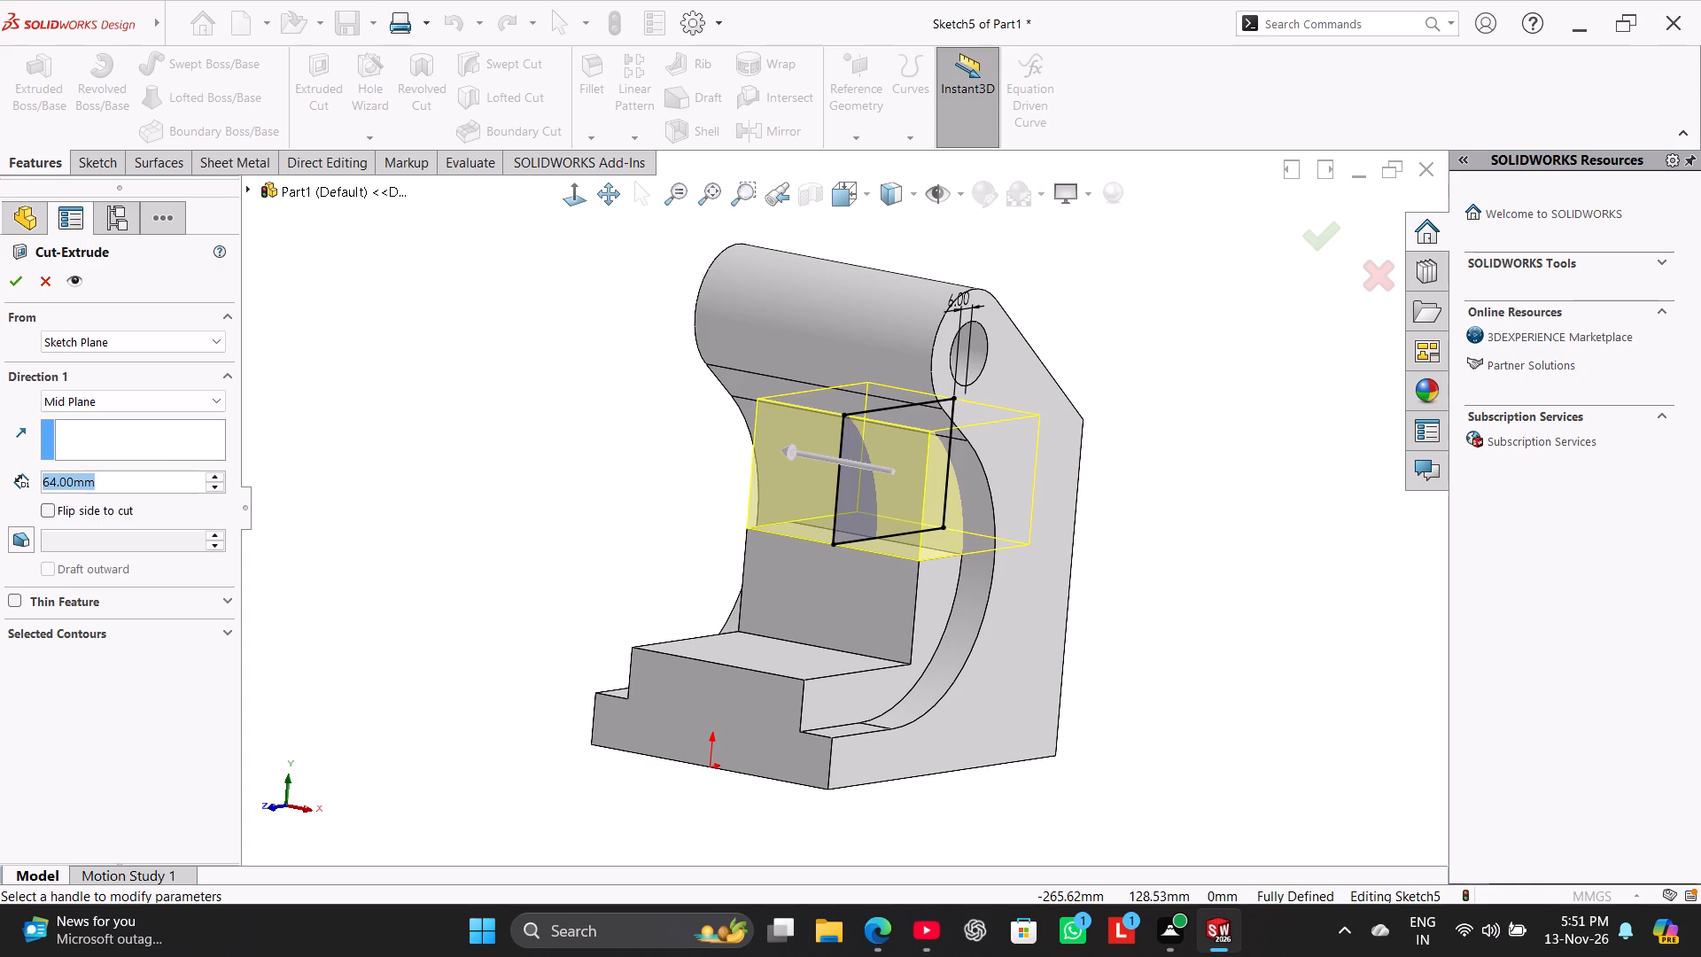
pyautogui.write('44')
pyautogui.press('Return')
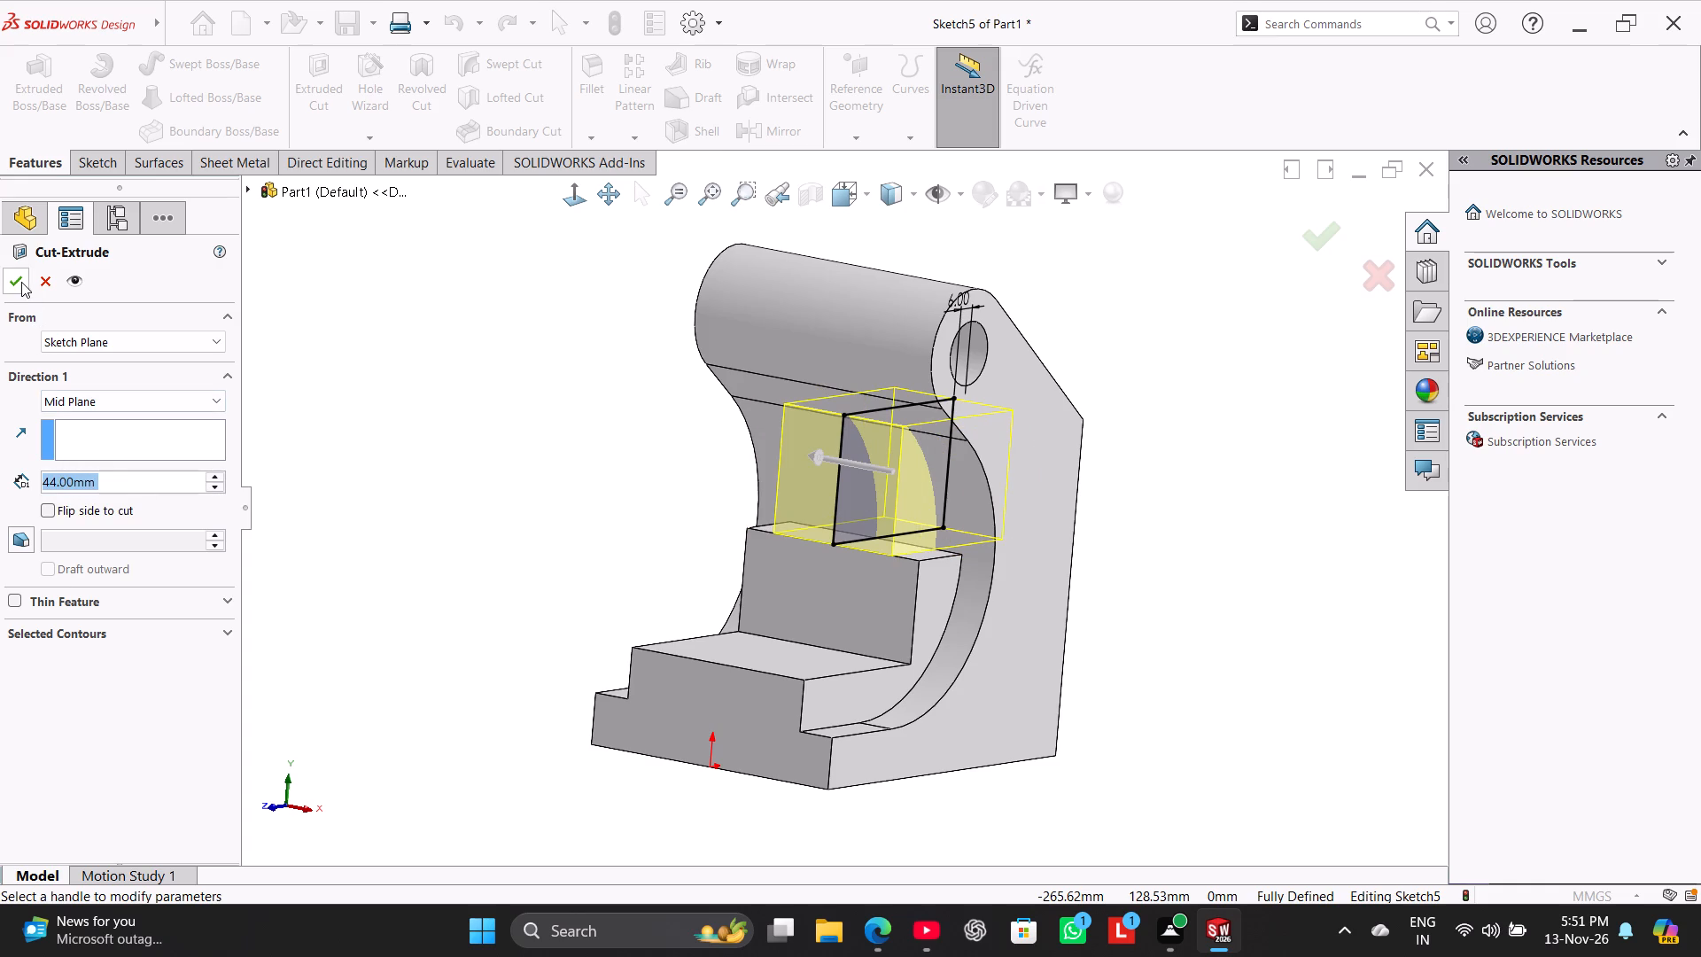
pyautogui.click(21, 282)
pyautogui.click(370, 361)
# In the 44 mm cut's sketch, delete the coincident relation between the rectangle's top edge and the body's upper back corner.
pyautogui.moveTo(462, 418); pyautogui.dragTo(519, 319, button='middle')
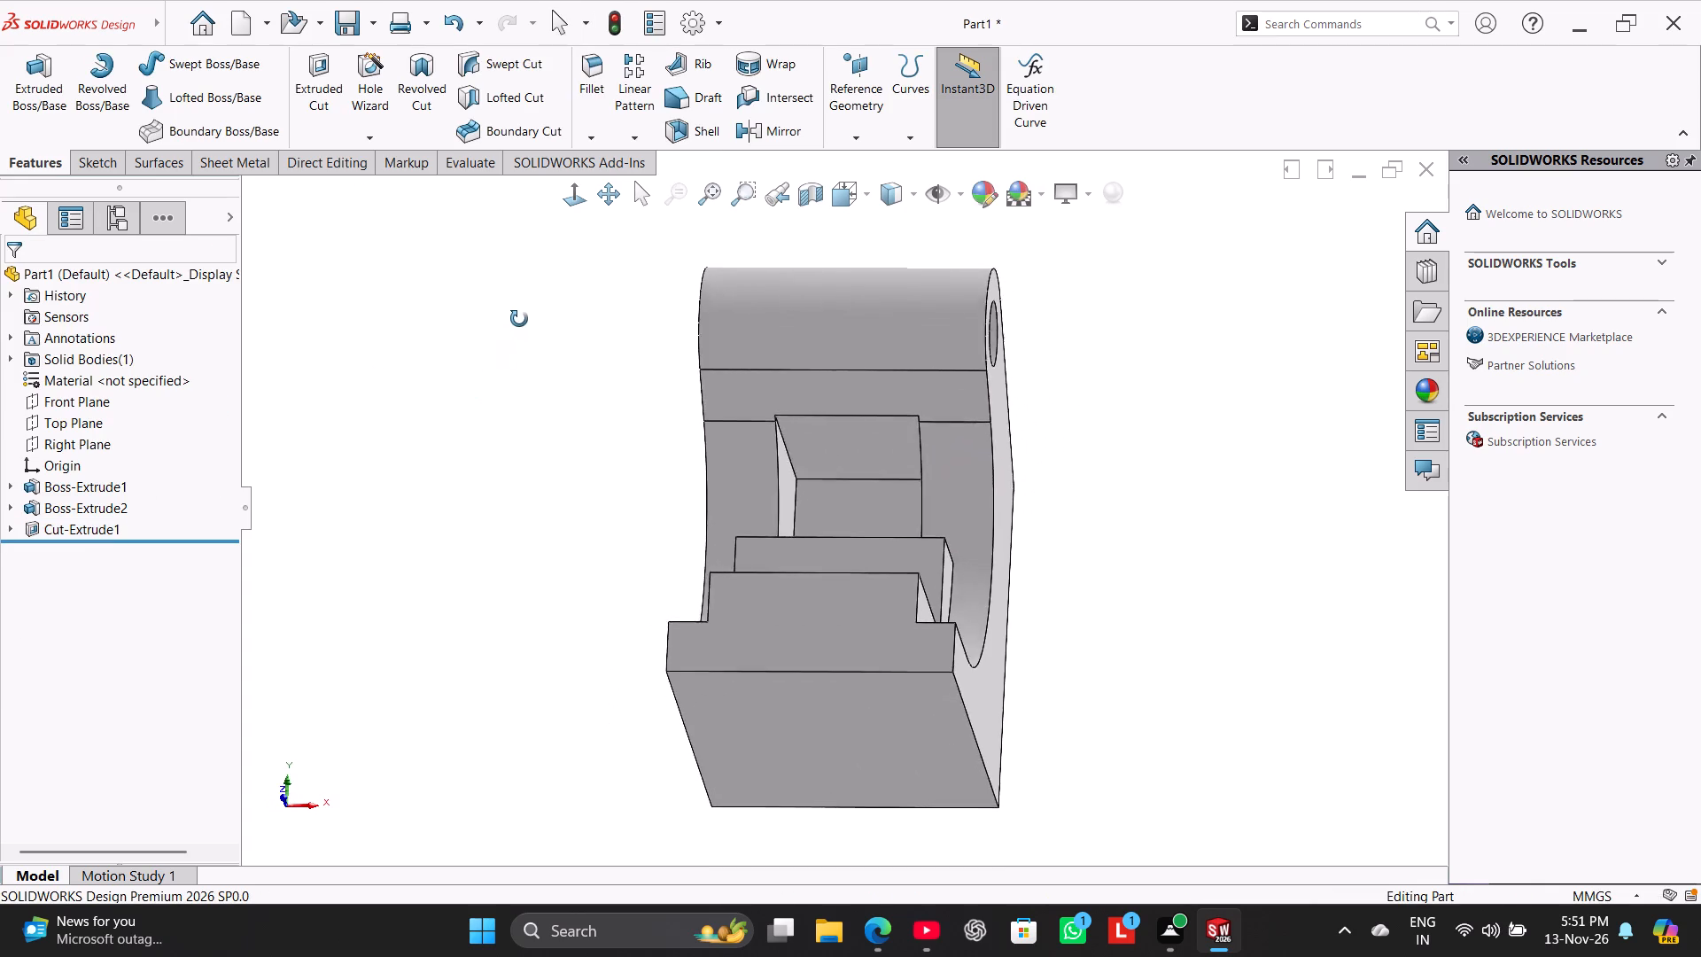
pyautogui.moveTo(519, 319); pyautogui.dragTo(341, 424, button='middle')
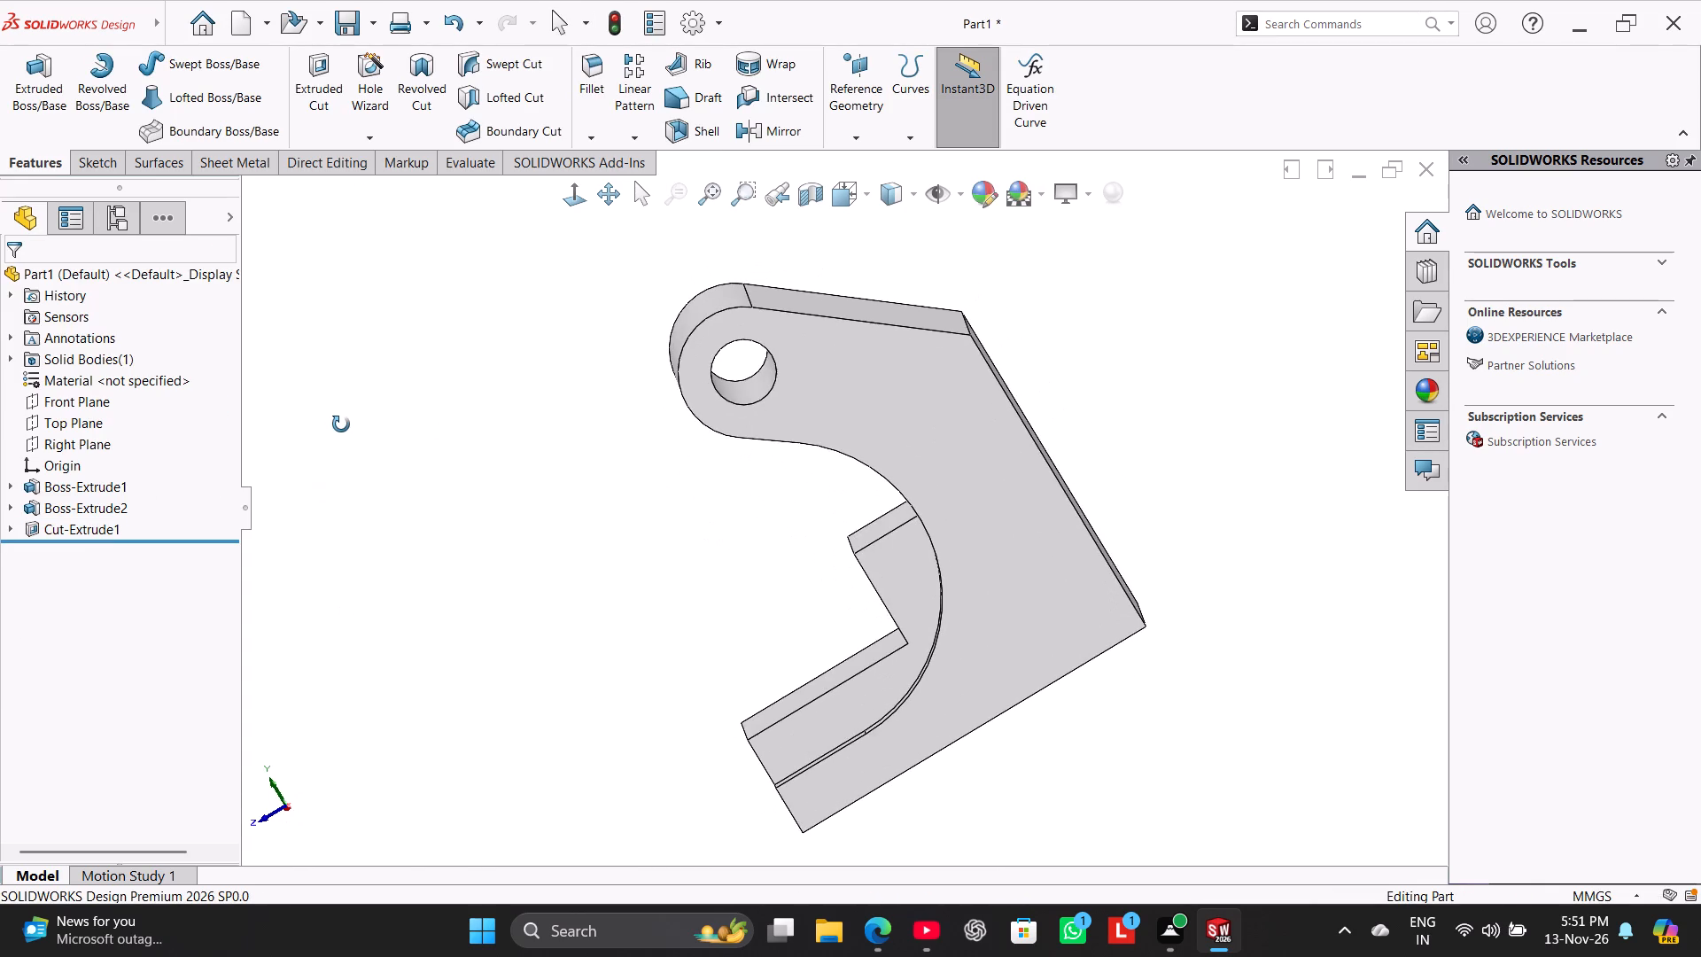
pyautogui.moveTo(341, 424); pyautogui.dragTo(411, 475, button='middle')
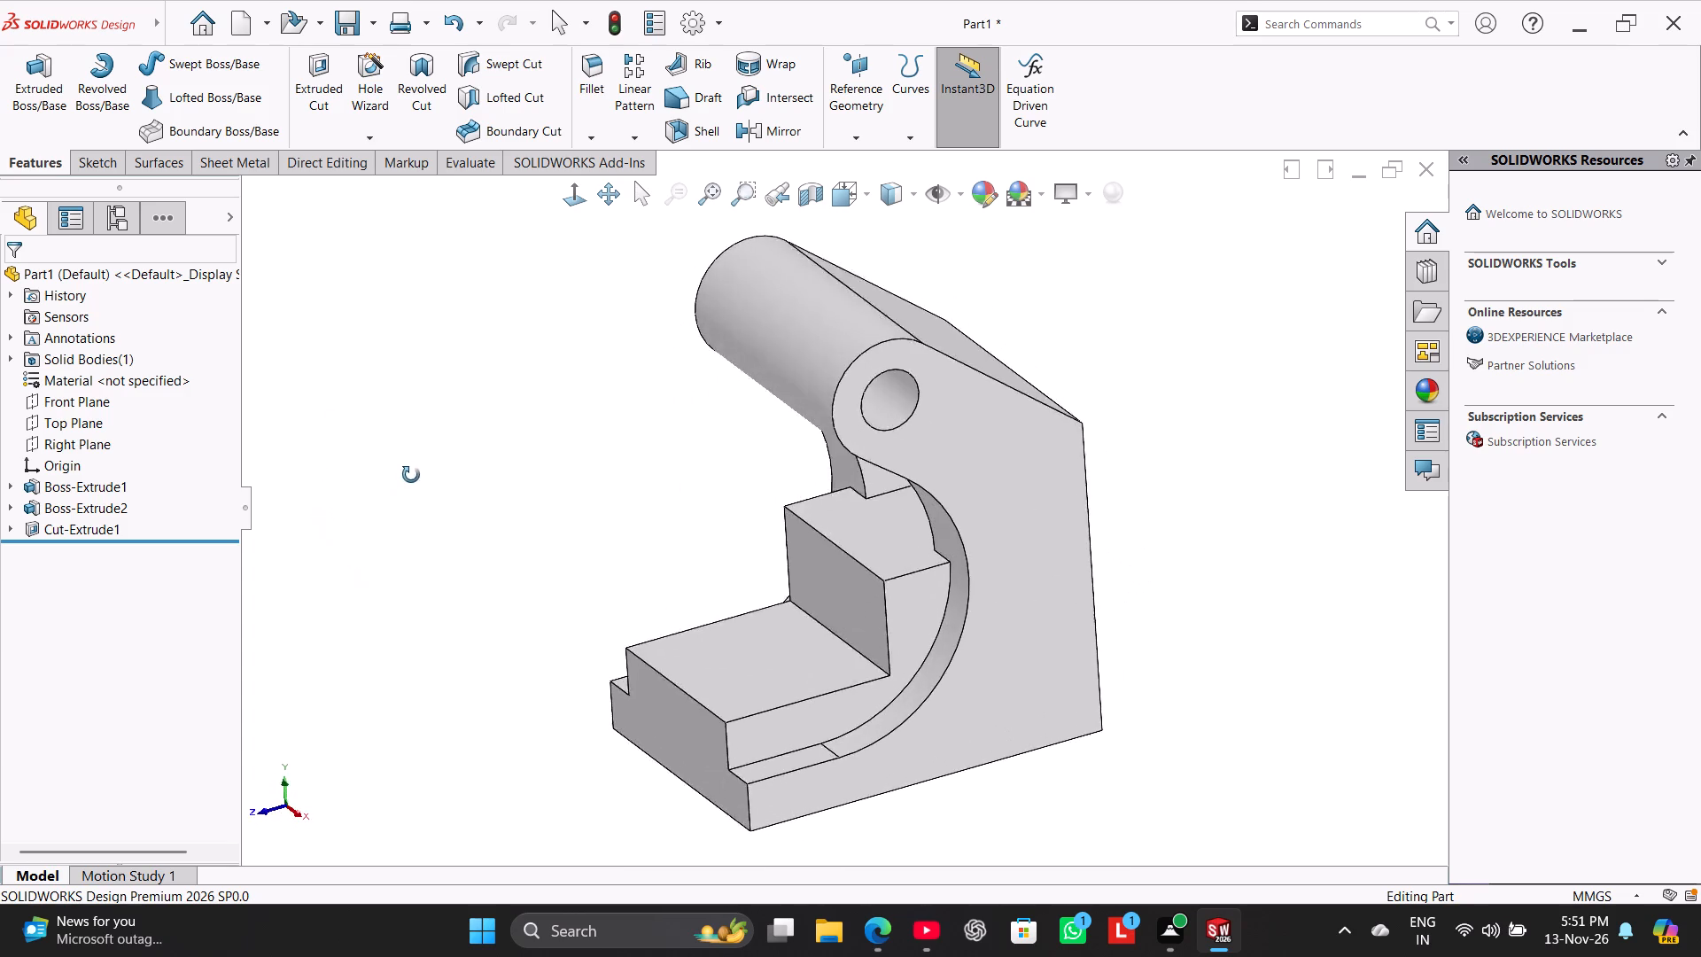
pyautogui.moveTo(411, 475); pyautogui.dragTo(506, 368, button='middle')
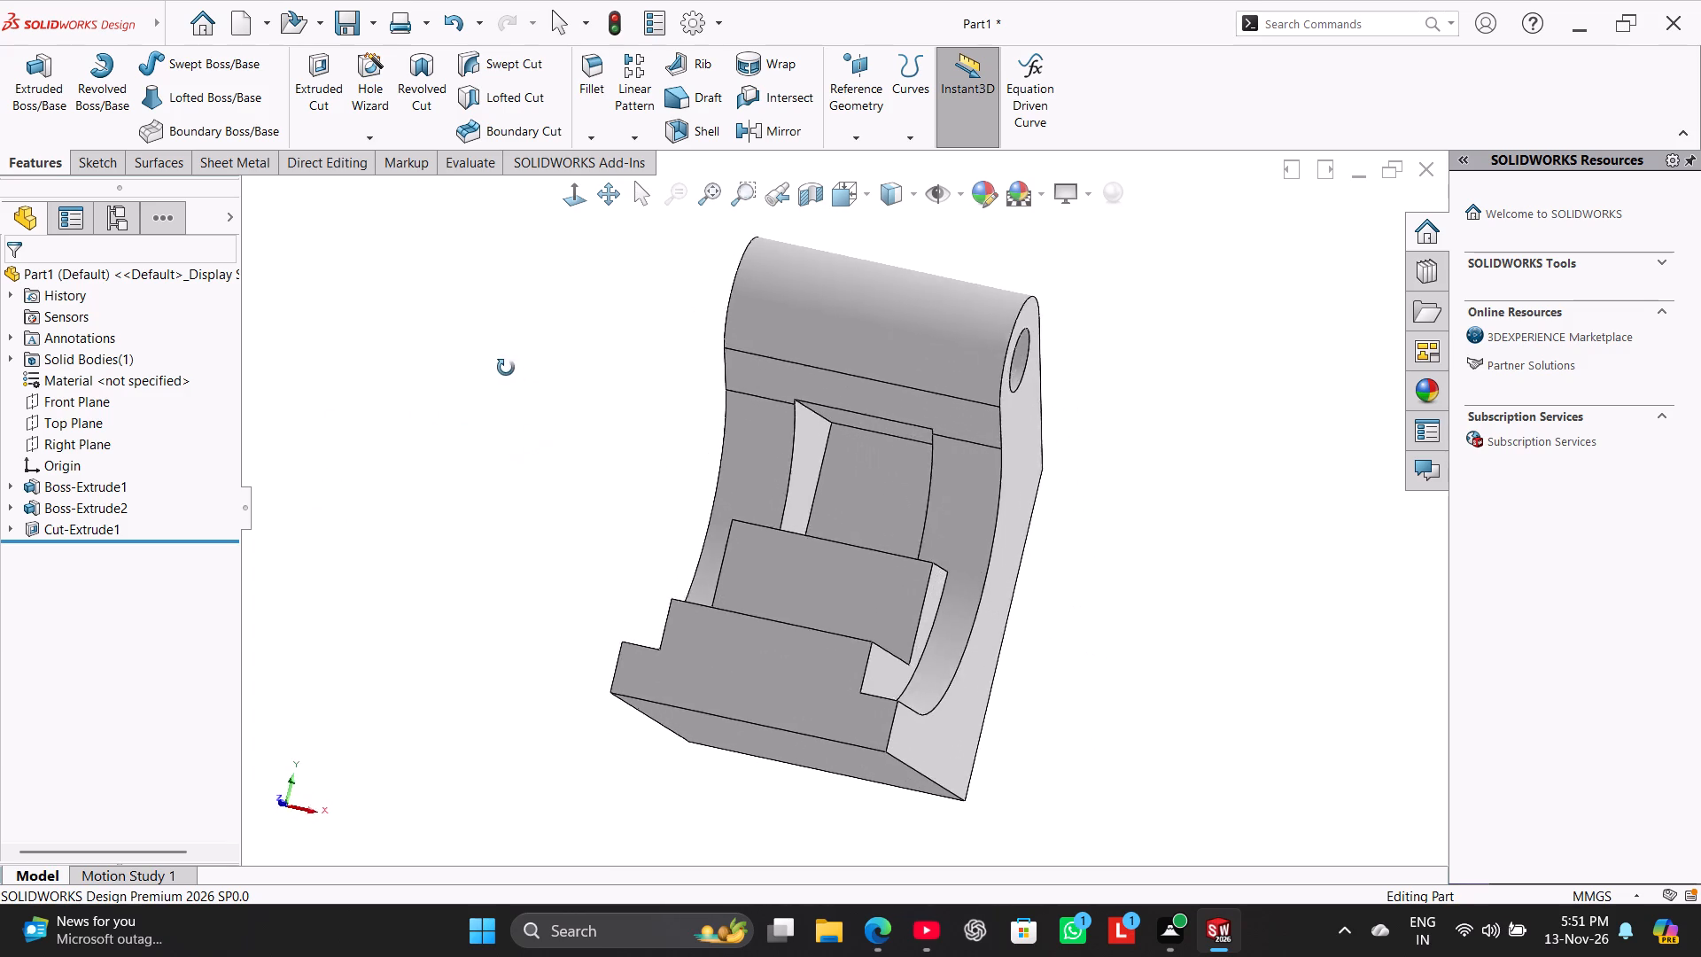
pyautogui.moveTo(506, 368); pyautogui.dragTo(356, 322, button='middle')
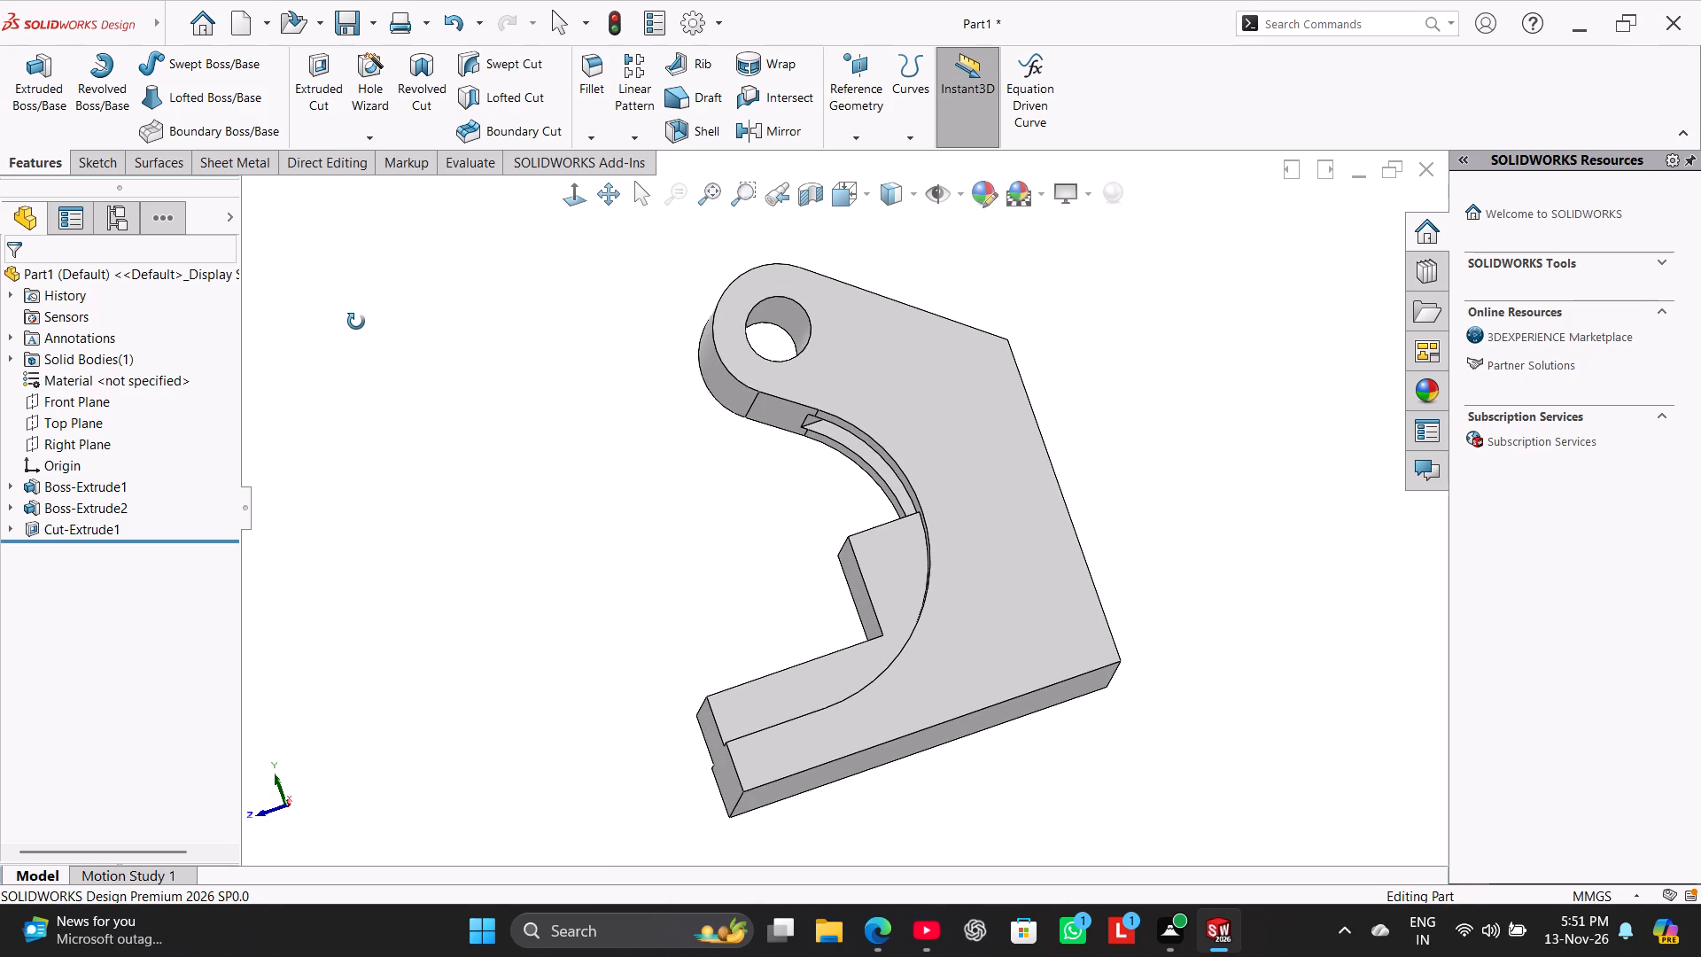
pyautogui.moveTo(356, 322); pyautogui.dragTo(354, 333, button='middle')
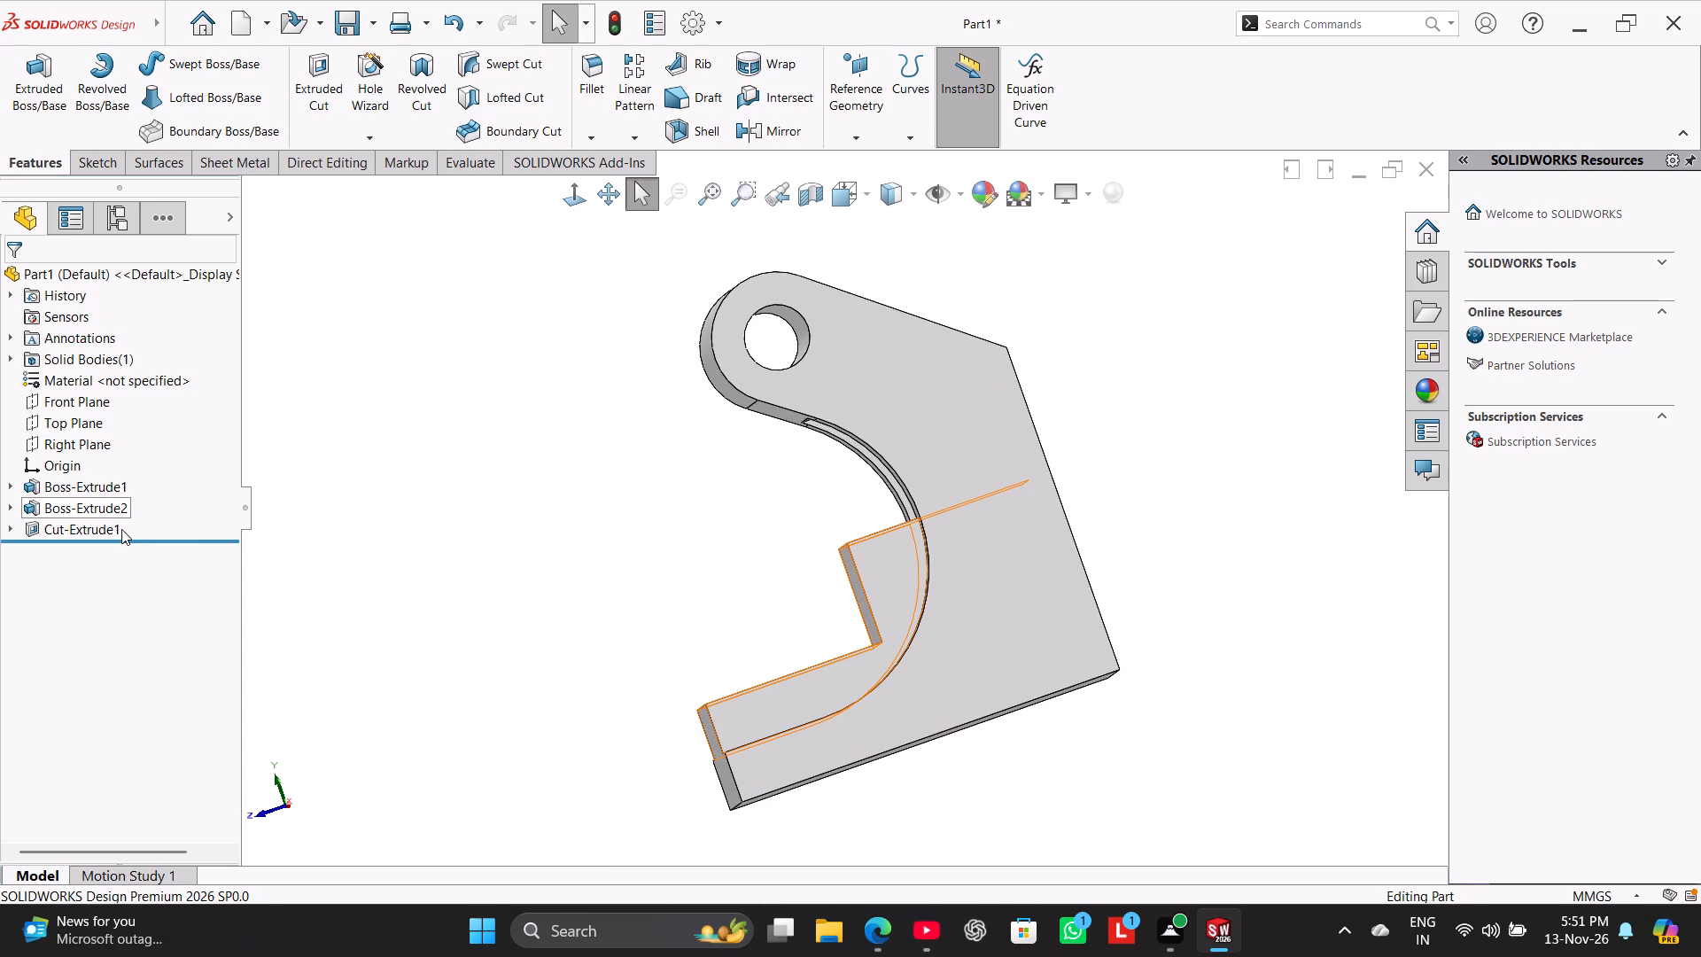
pyautogui.rightClick(116, 530)
pyautogui.click(167, 478)
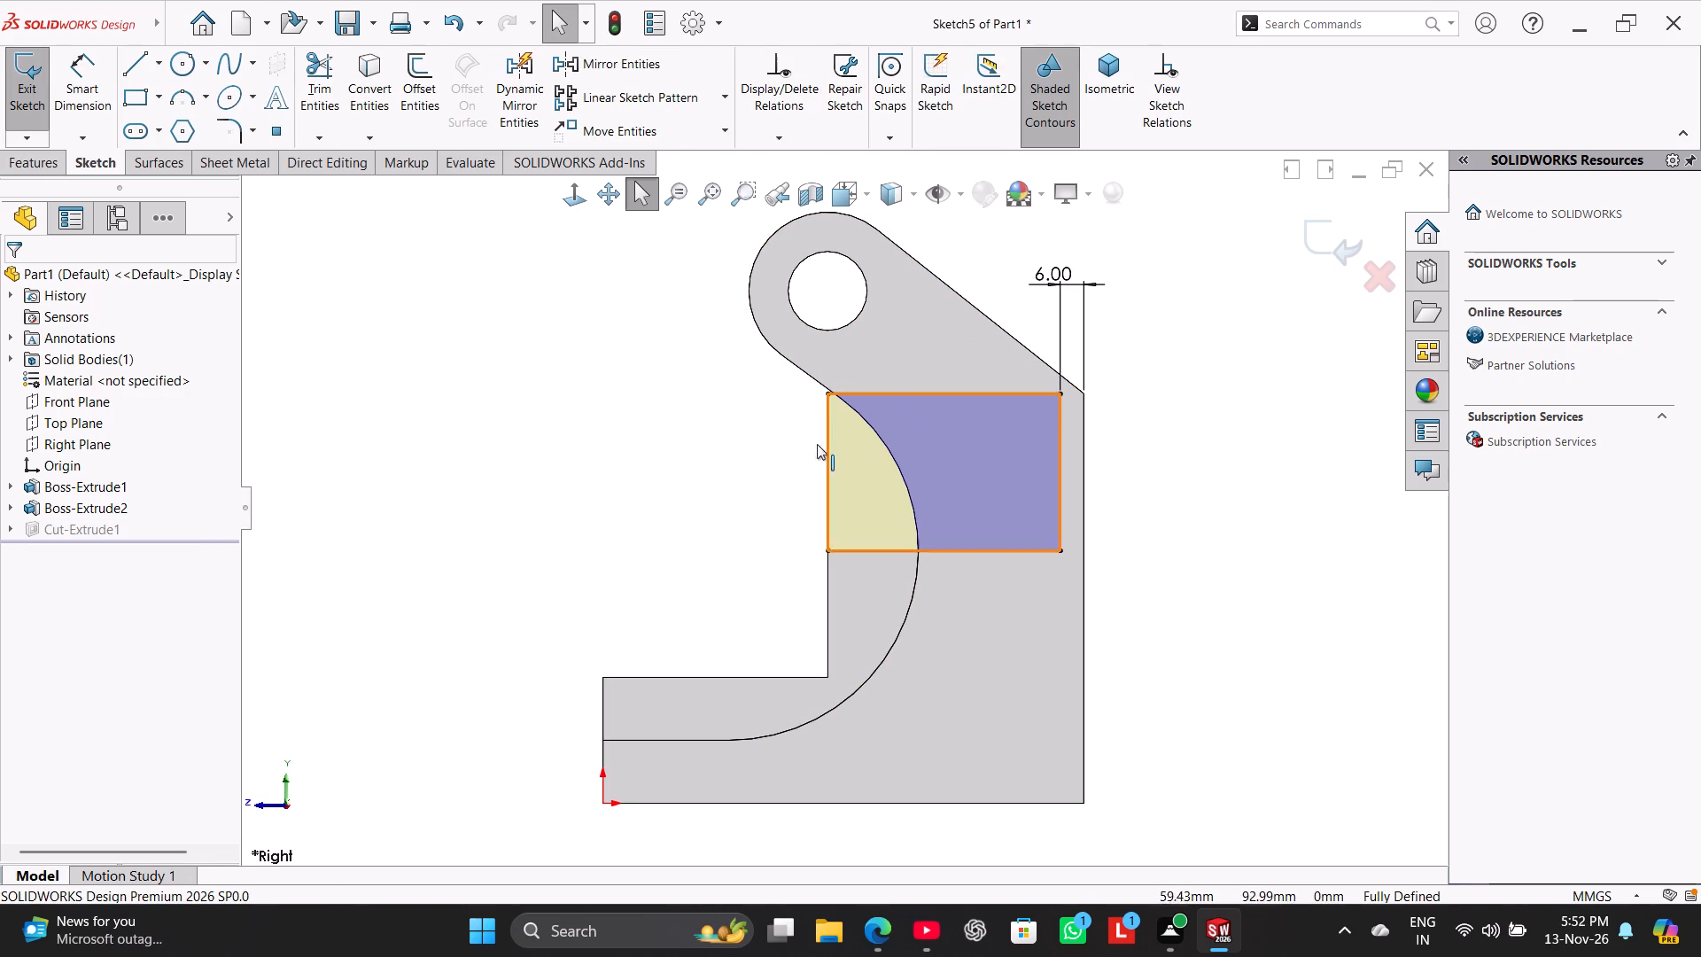
pyautogui.click(1163, 105)
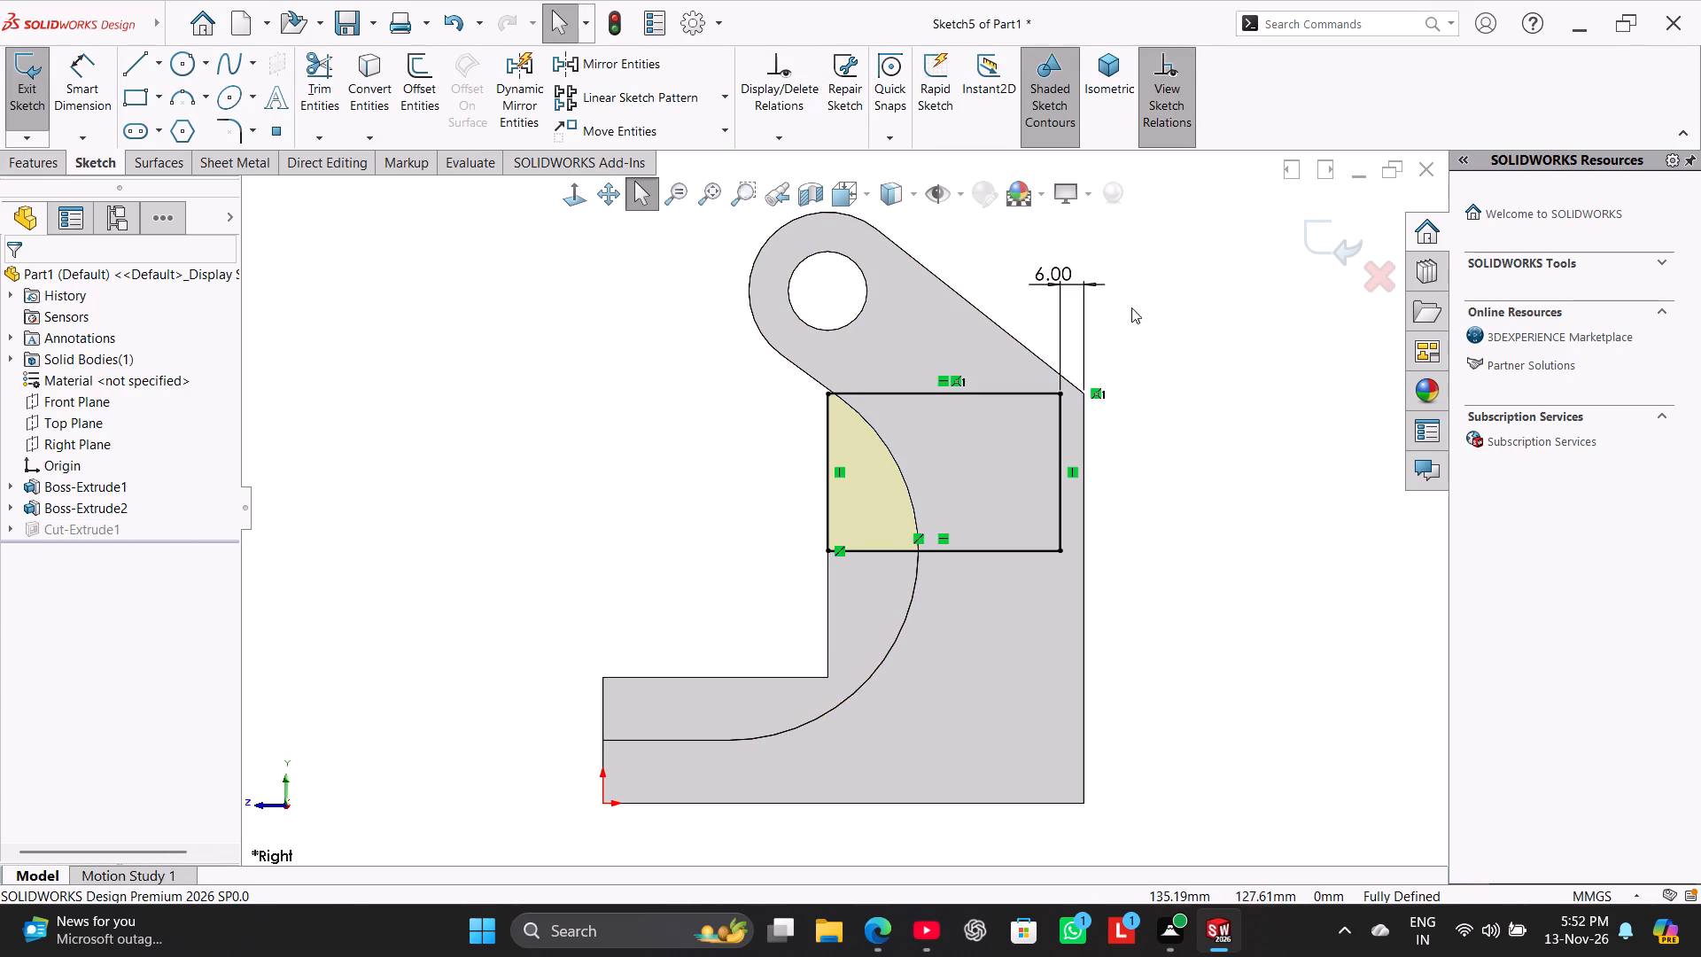
pyautogui.rightClick(958, 383)
pyautogui.click(1025, 602)
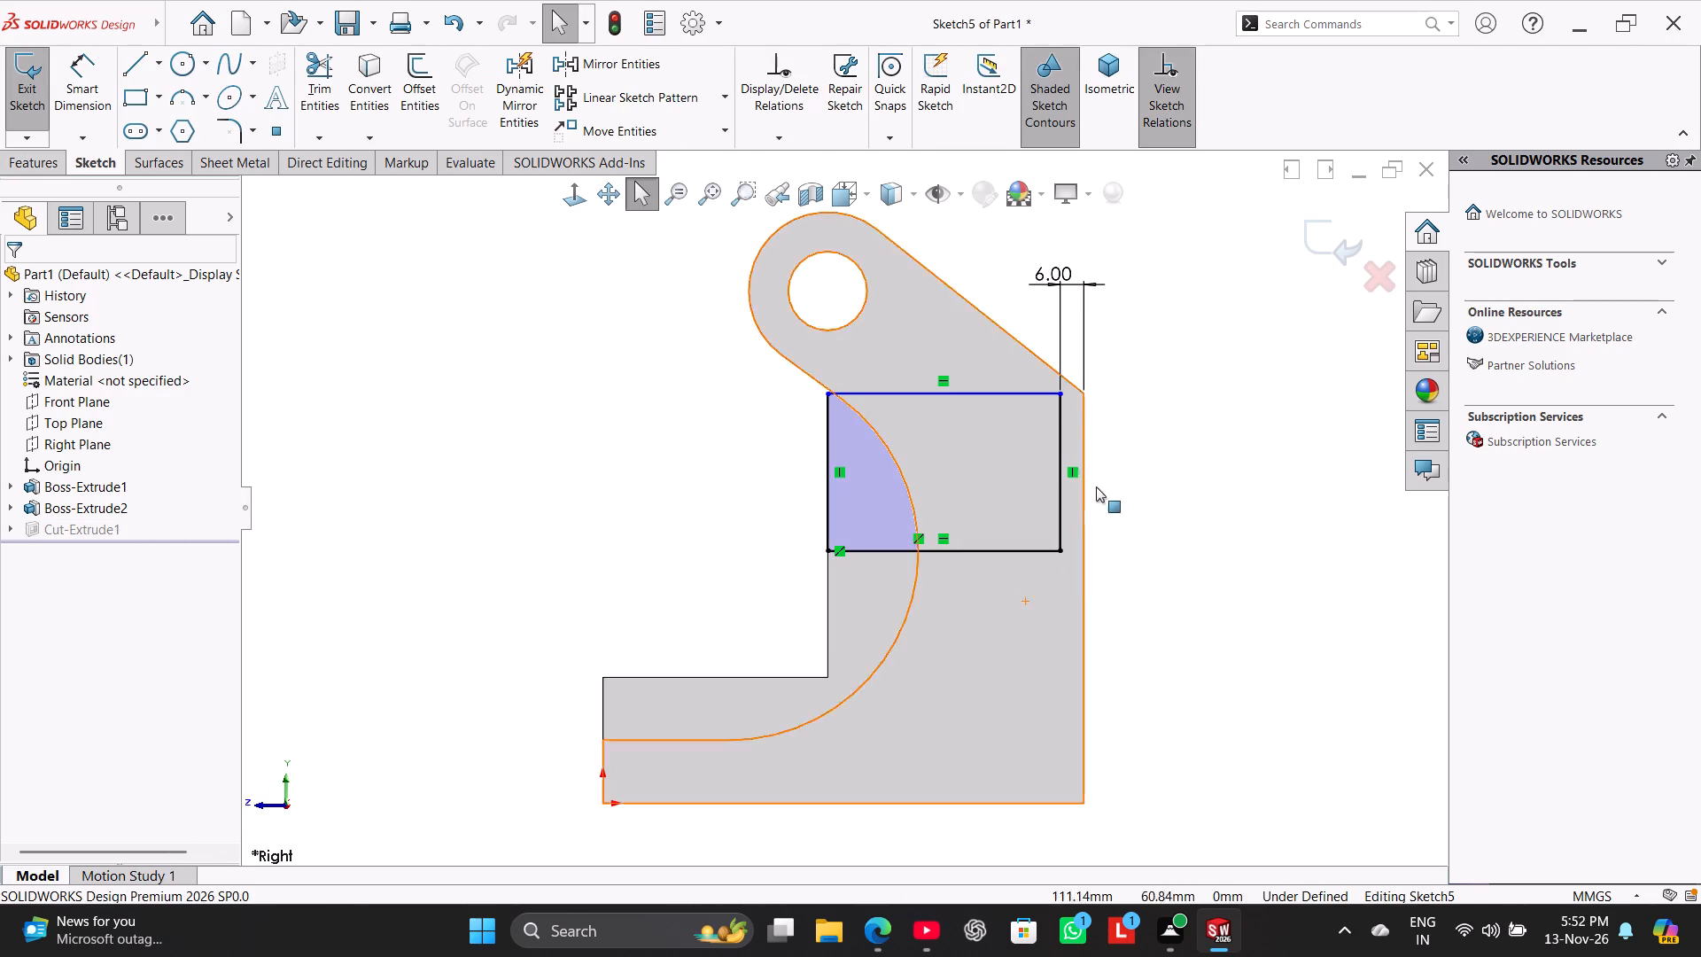
pyautogui.click(1161, 115)
# Stretch the rectangle's top edge upward past the arm's rounded end, making the rectangle about 98 mm tall.
pyautogui.moveTo(1029, 390); pyautogui.dragTo(1008, 236)
pyautogui.scroll(2, 1193, 363)
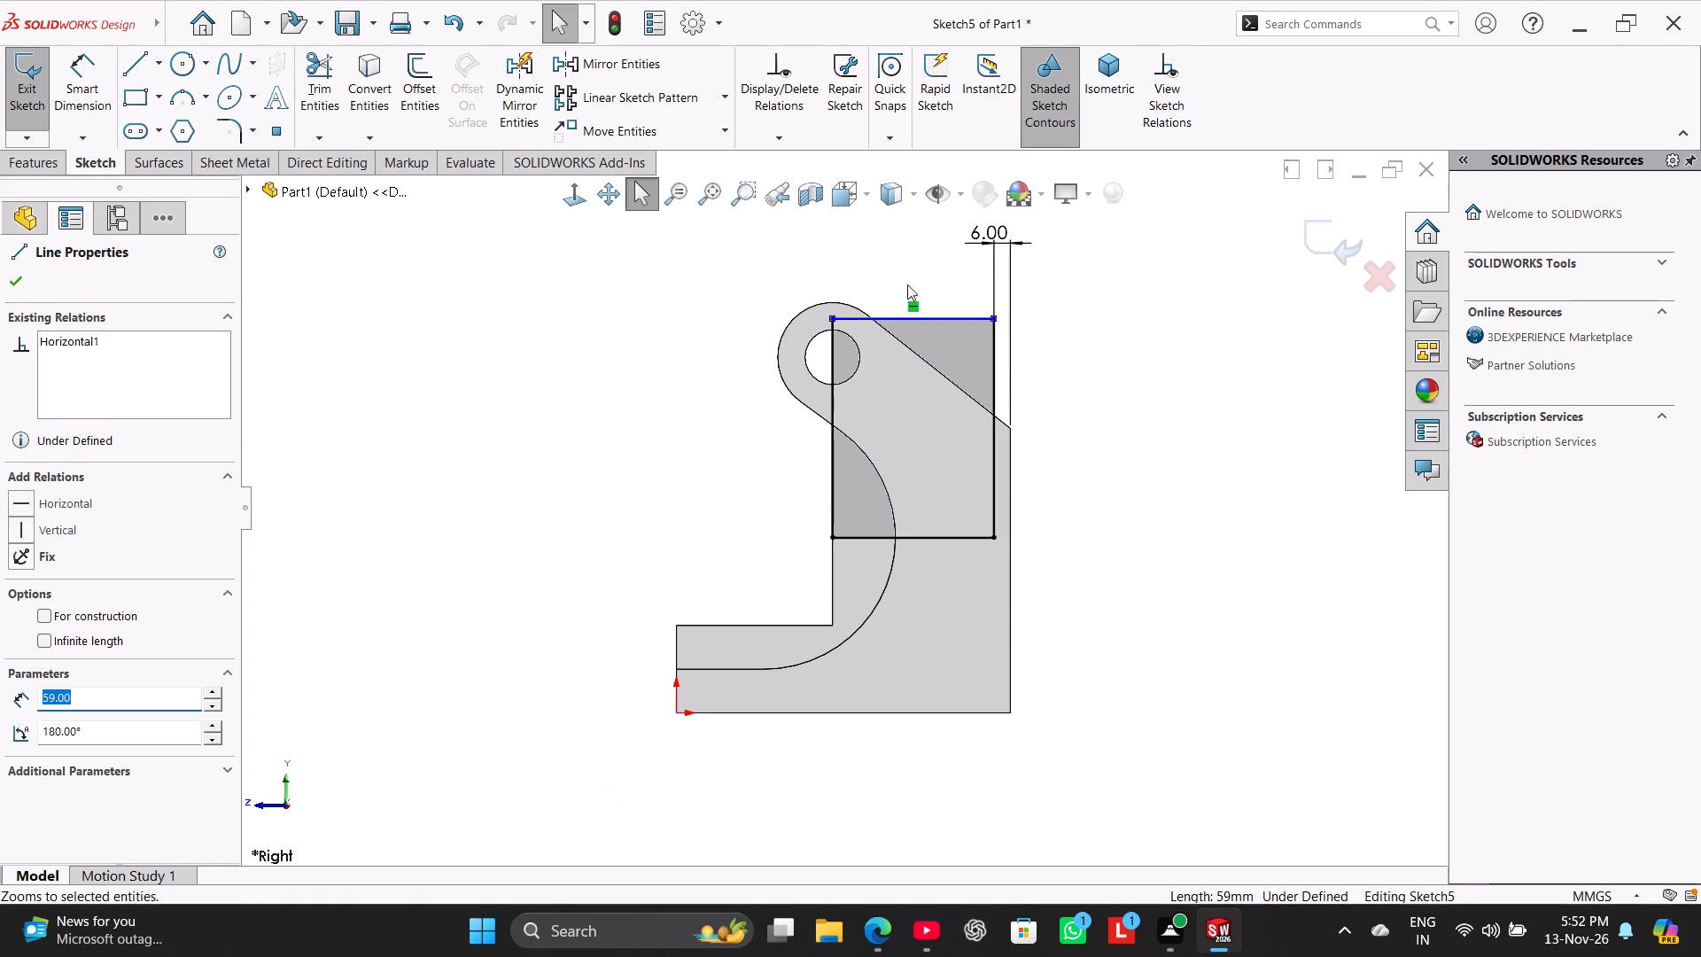
pyautogui.click(868, 234)
pyautogui.moveTo(972, 319); pyautogui.dragTo(949, 270)
pyautogui.click(1130, 332)
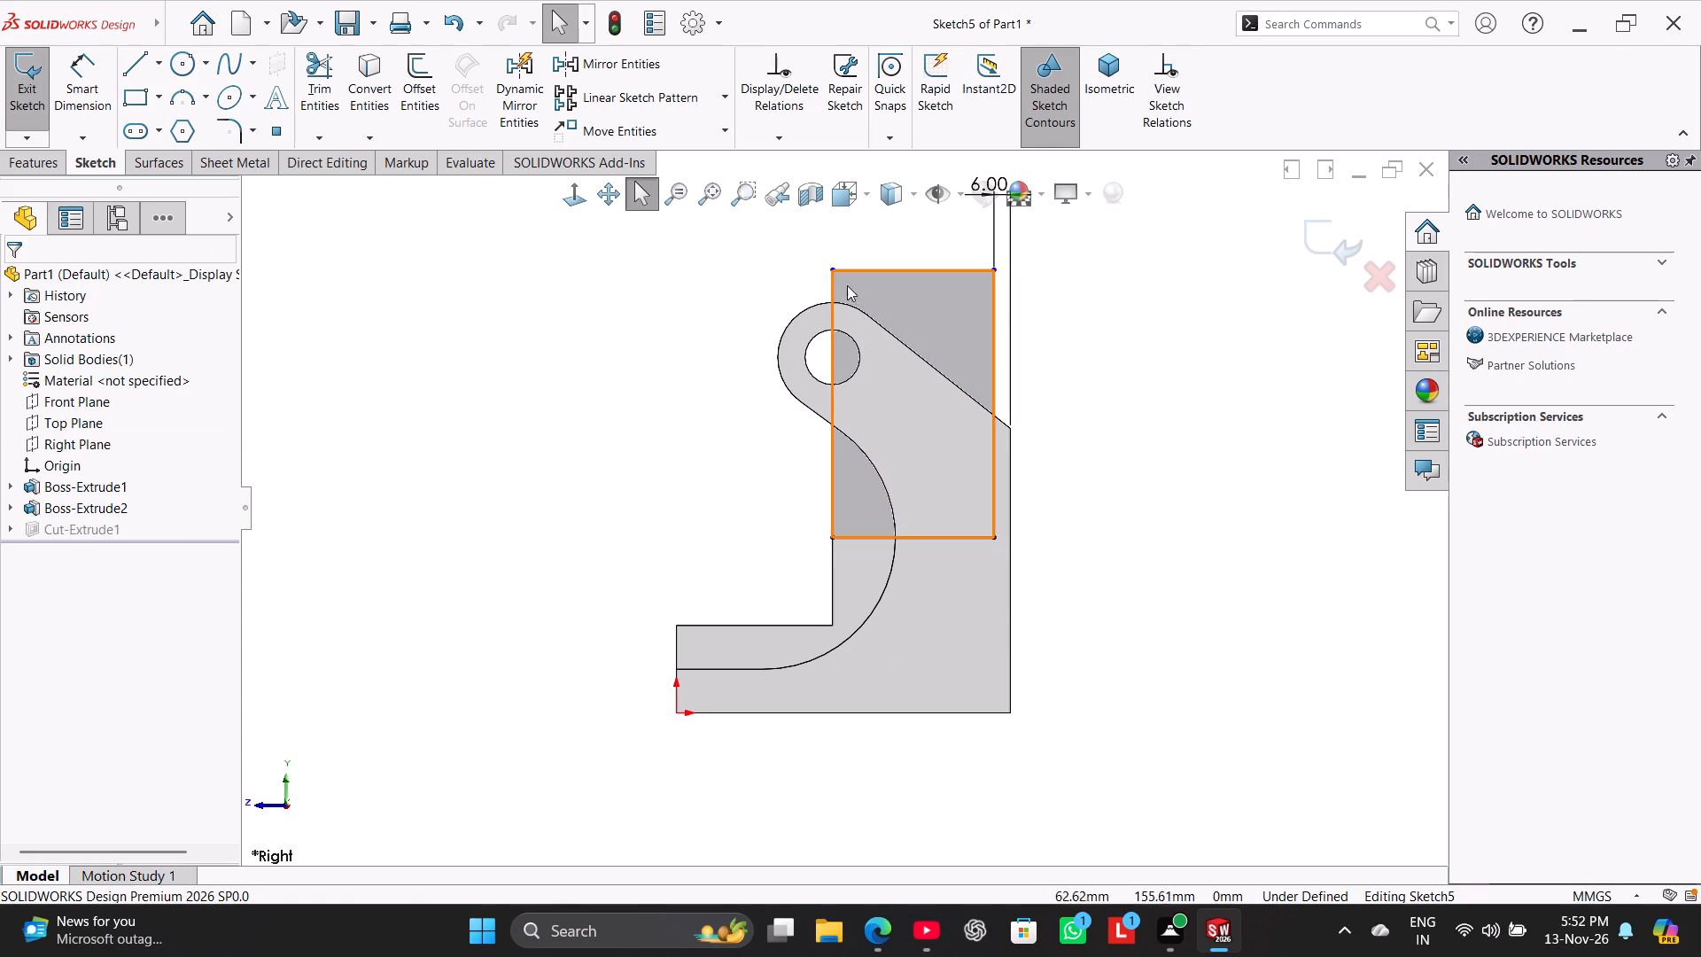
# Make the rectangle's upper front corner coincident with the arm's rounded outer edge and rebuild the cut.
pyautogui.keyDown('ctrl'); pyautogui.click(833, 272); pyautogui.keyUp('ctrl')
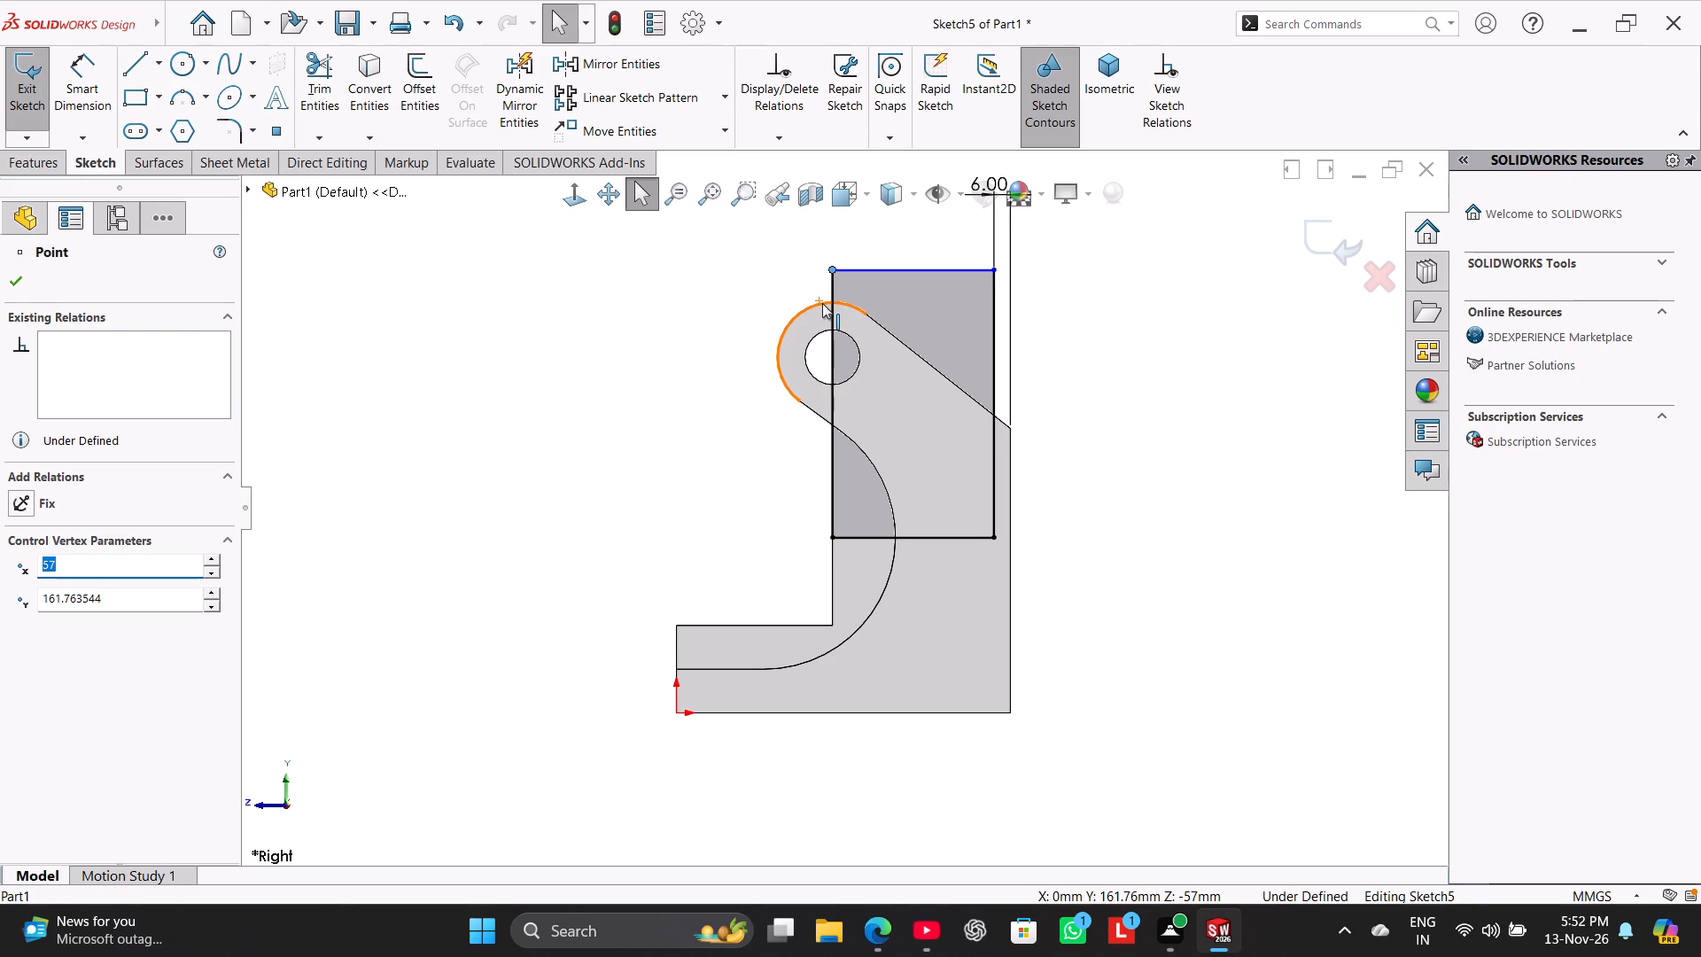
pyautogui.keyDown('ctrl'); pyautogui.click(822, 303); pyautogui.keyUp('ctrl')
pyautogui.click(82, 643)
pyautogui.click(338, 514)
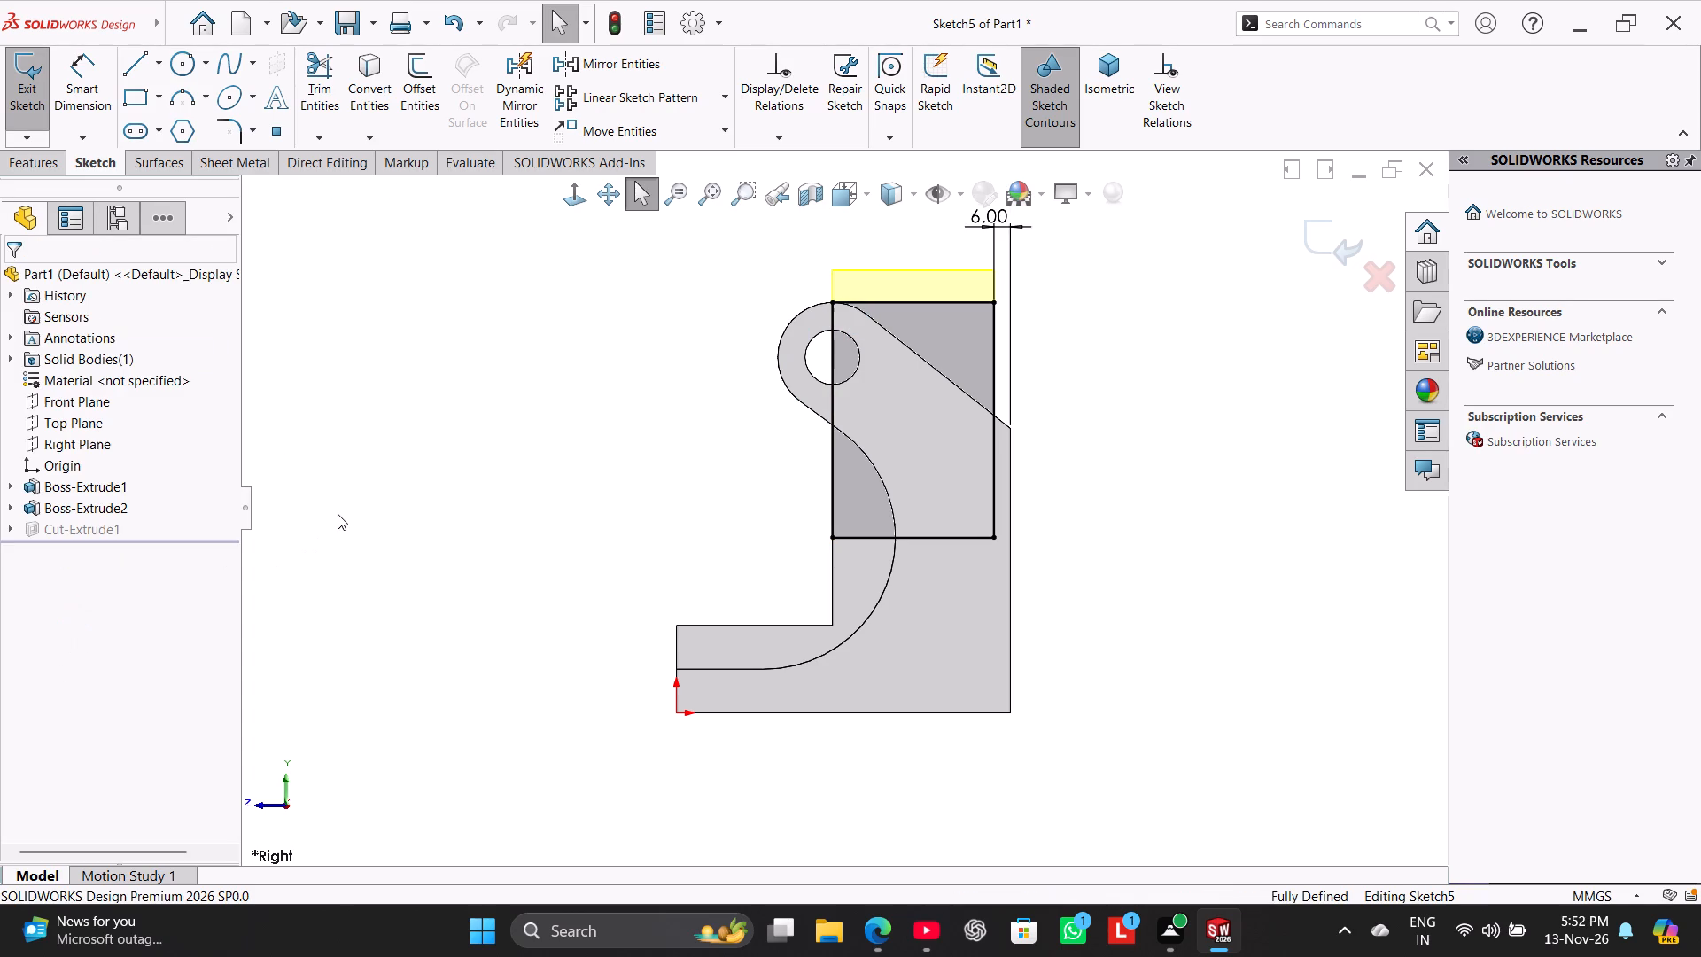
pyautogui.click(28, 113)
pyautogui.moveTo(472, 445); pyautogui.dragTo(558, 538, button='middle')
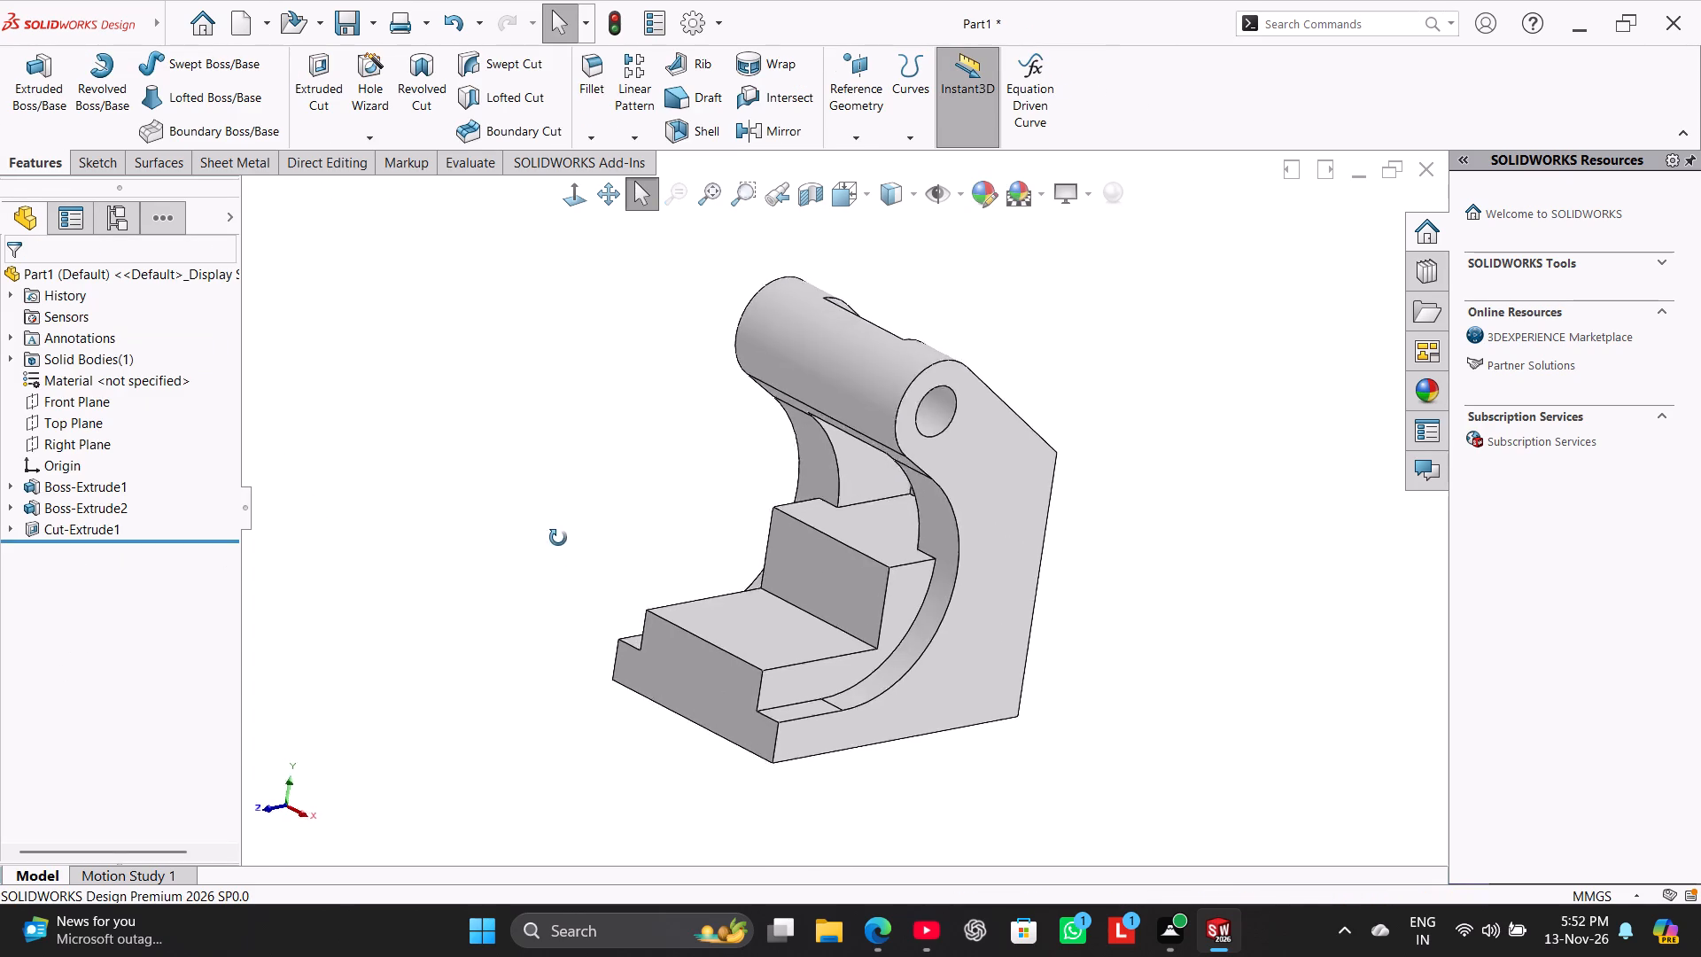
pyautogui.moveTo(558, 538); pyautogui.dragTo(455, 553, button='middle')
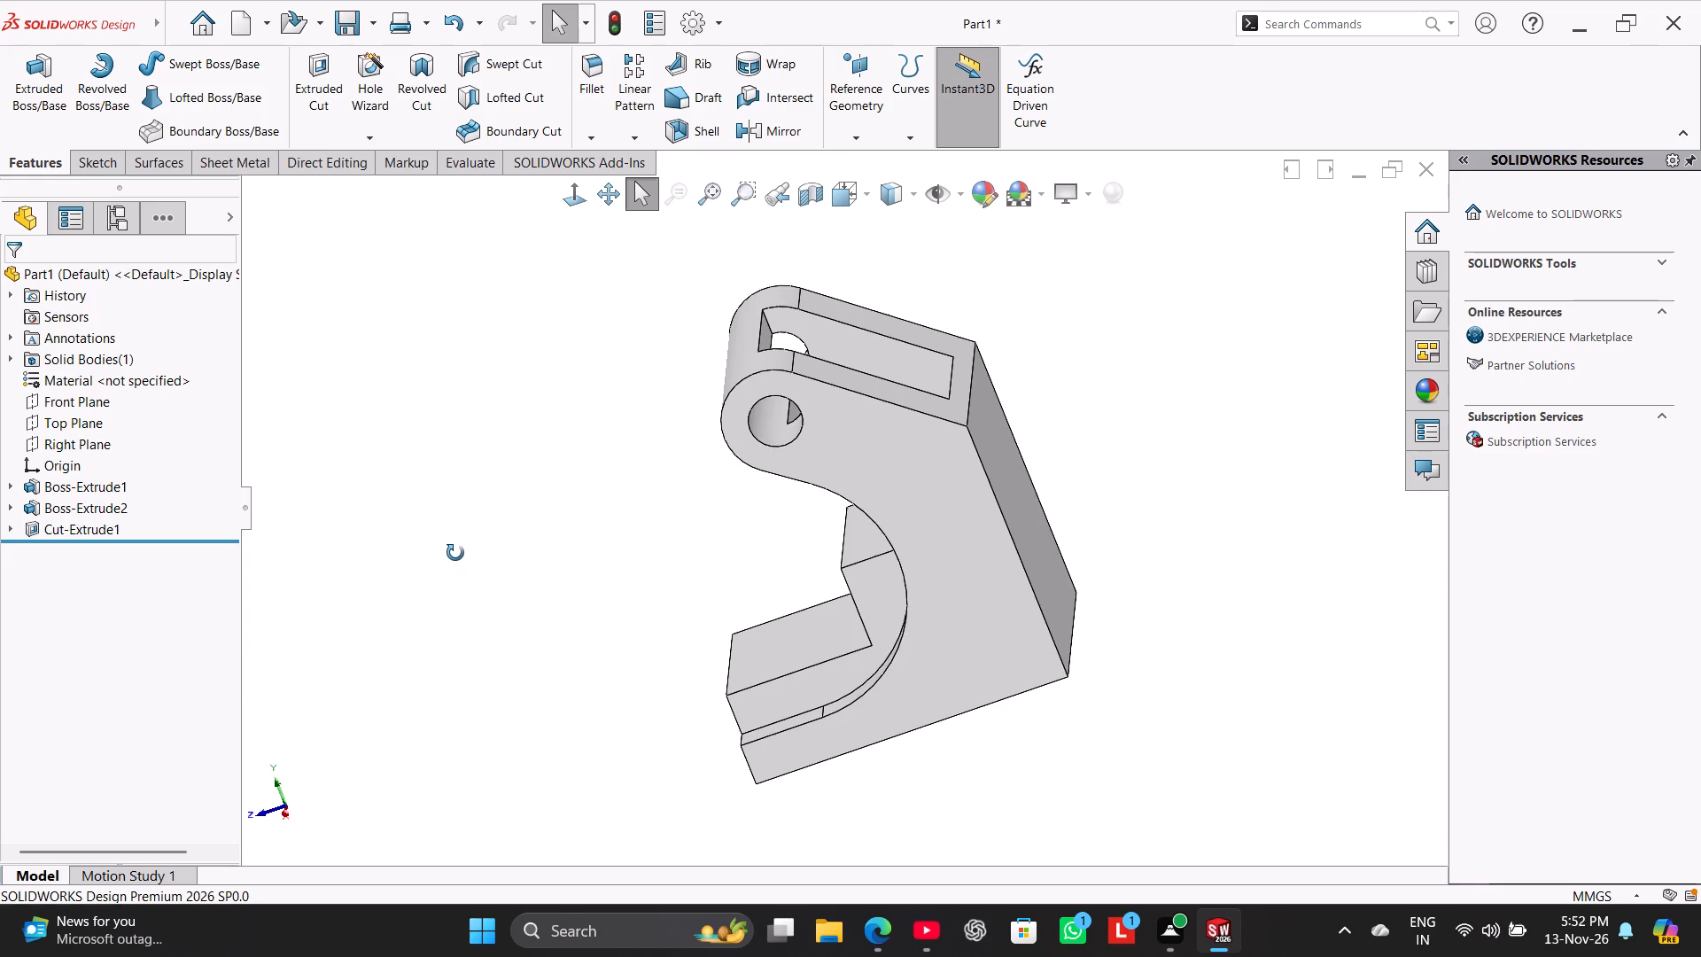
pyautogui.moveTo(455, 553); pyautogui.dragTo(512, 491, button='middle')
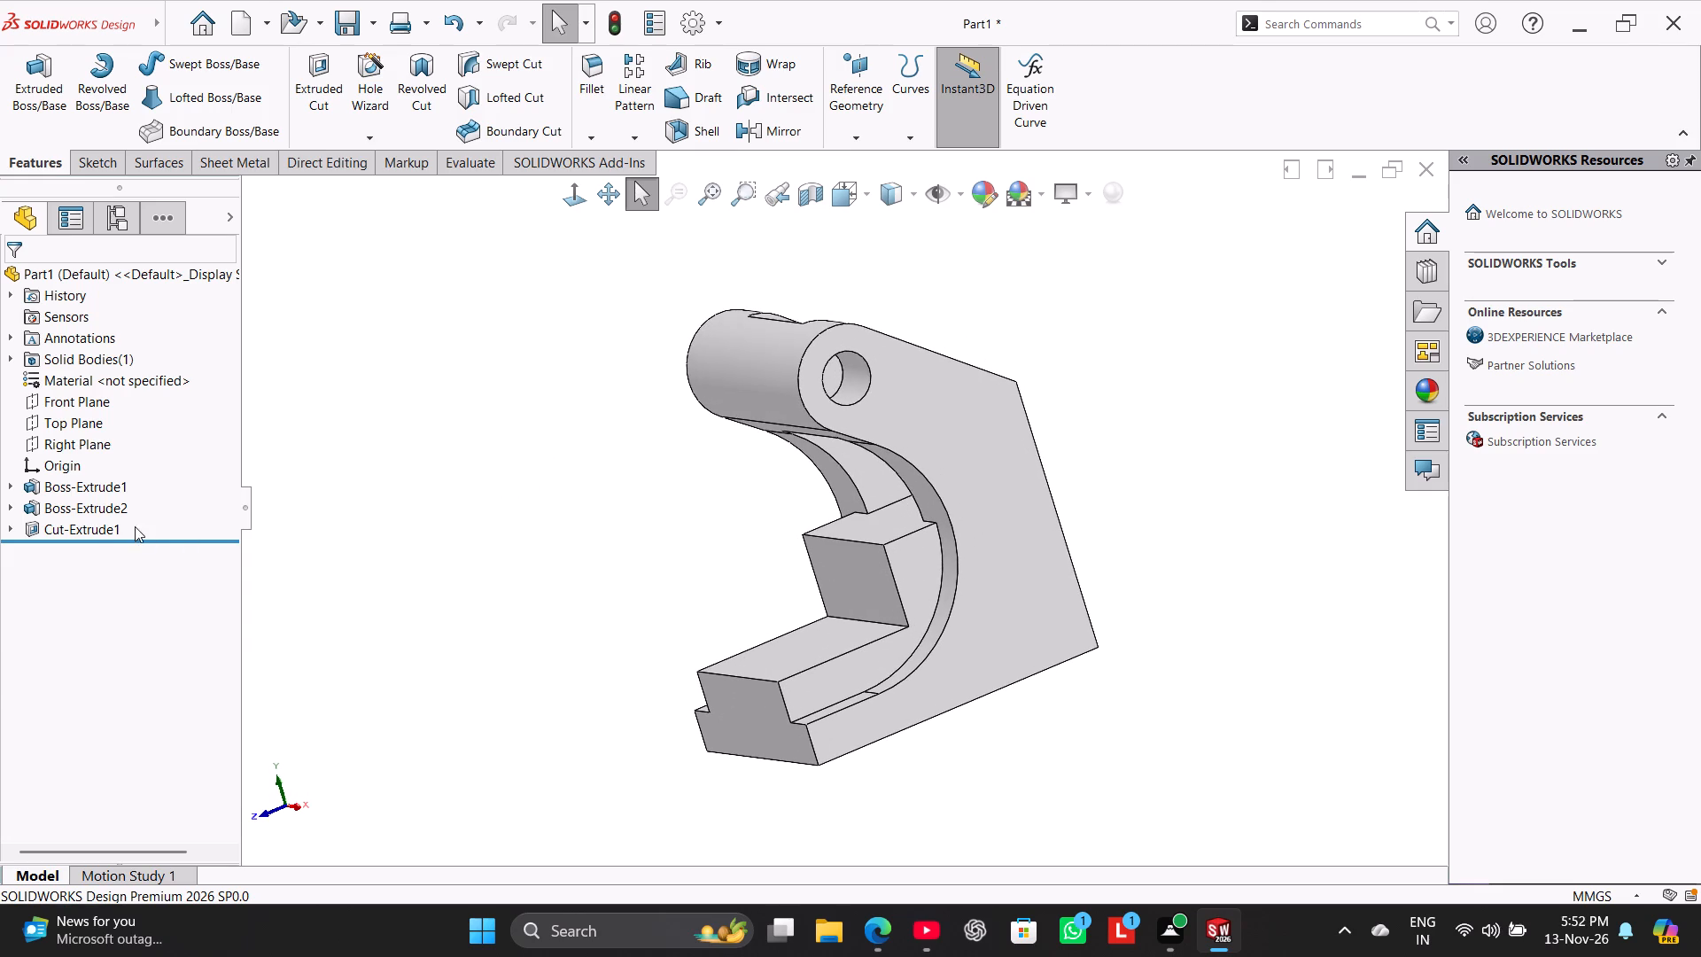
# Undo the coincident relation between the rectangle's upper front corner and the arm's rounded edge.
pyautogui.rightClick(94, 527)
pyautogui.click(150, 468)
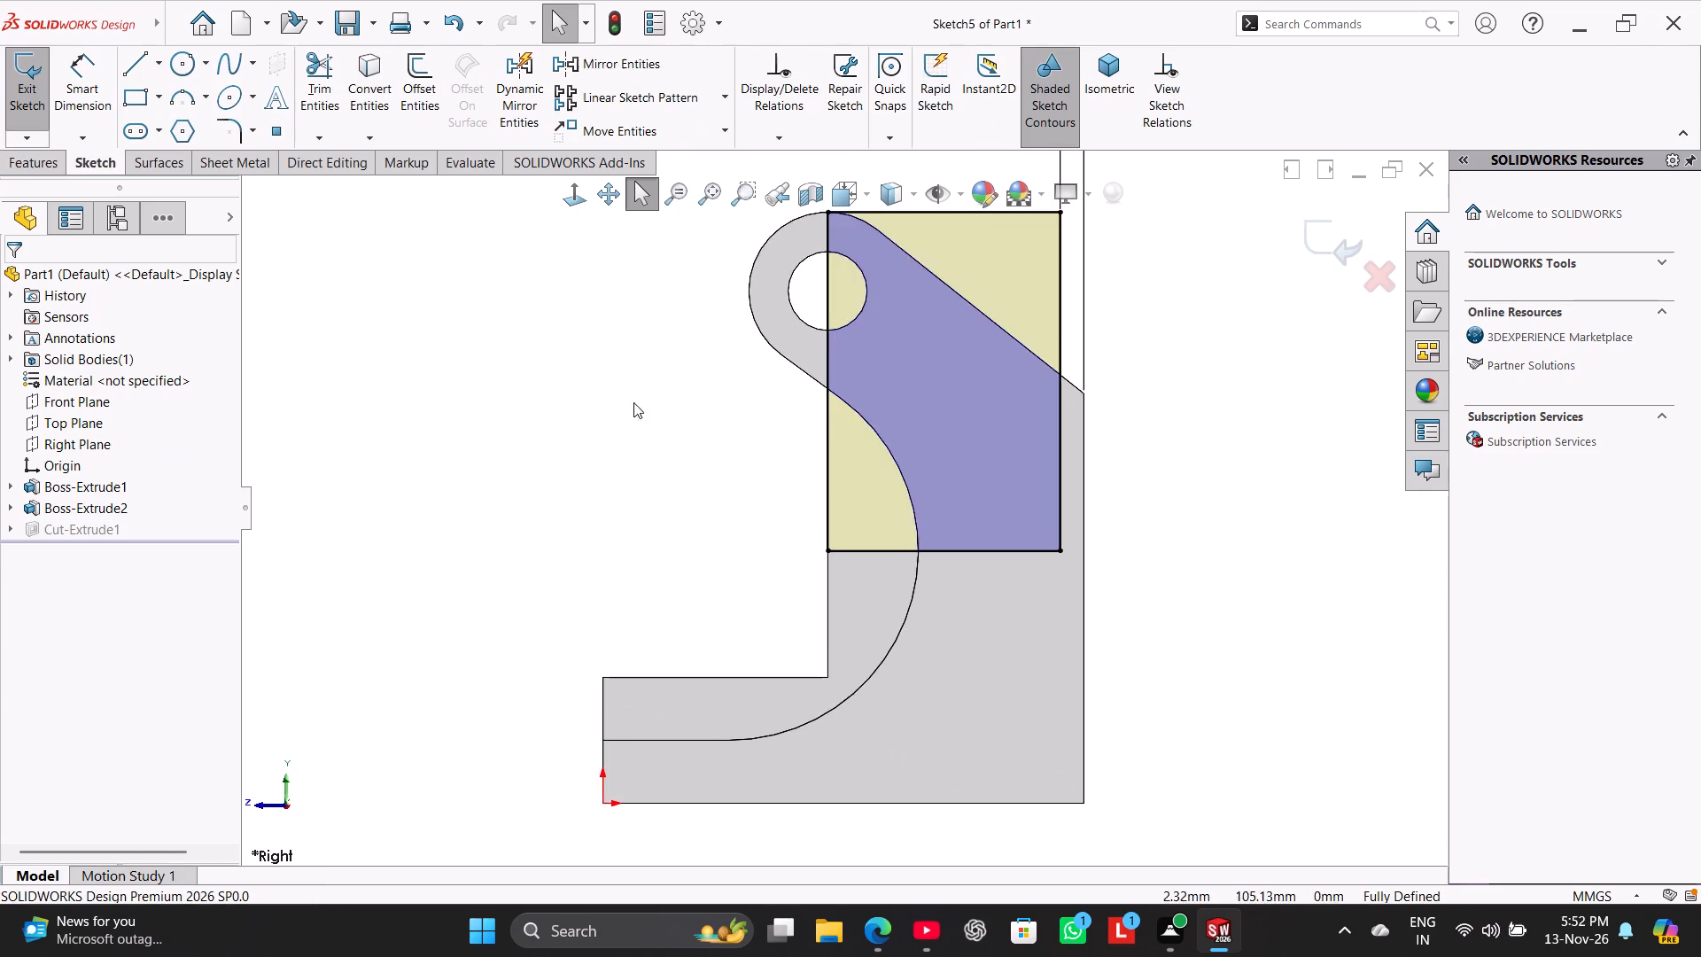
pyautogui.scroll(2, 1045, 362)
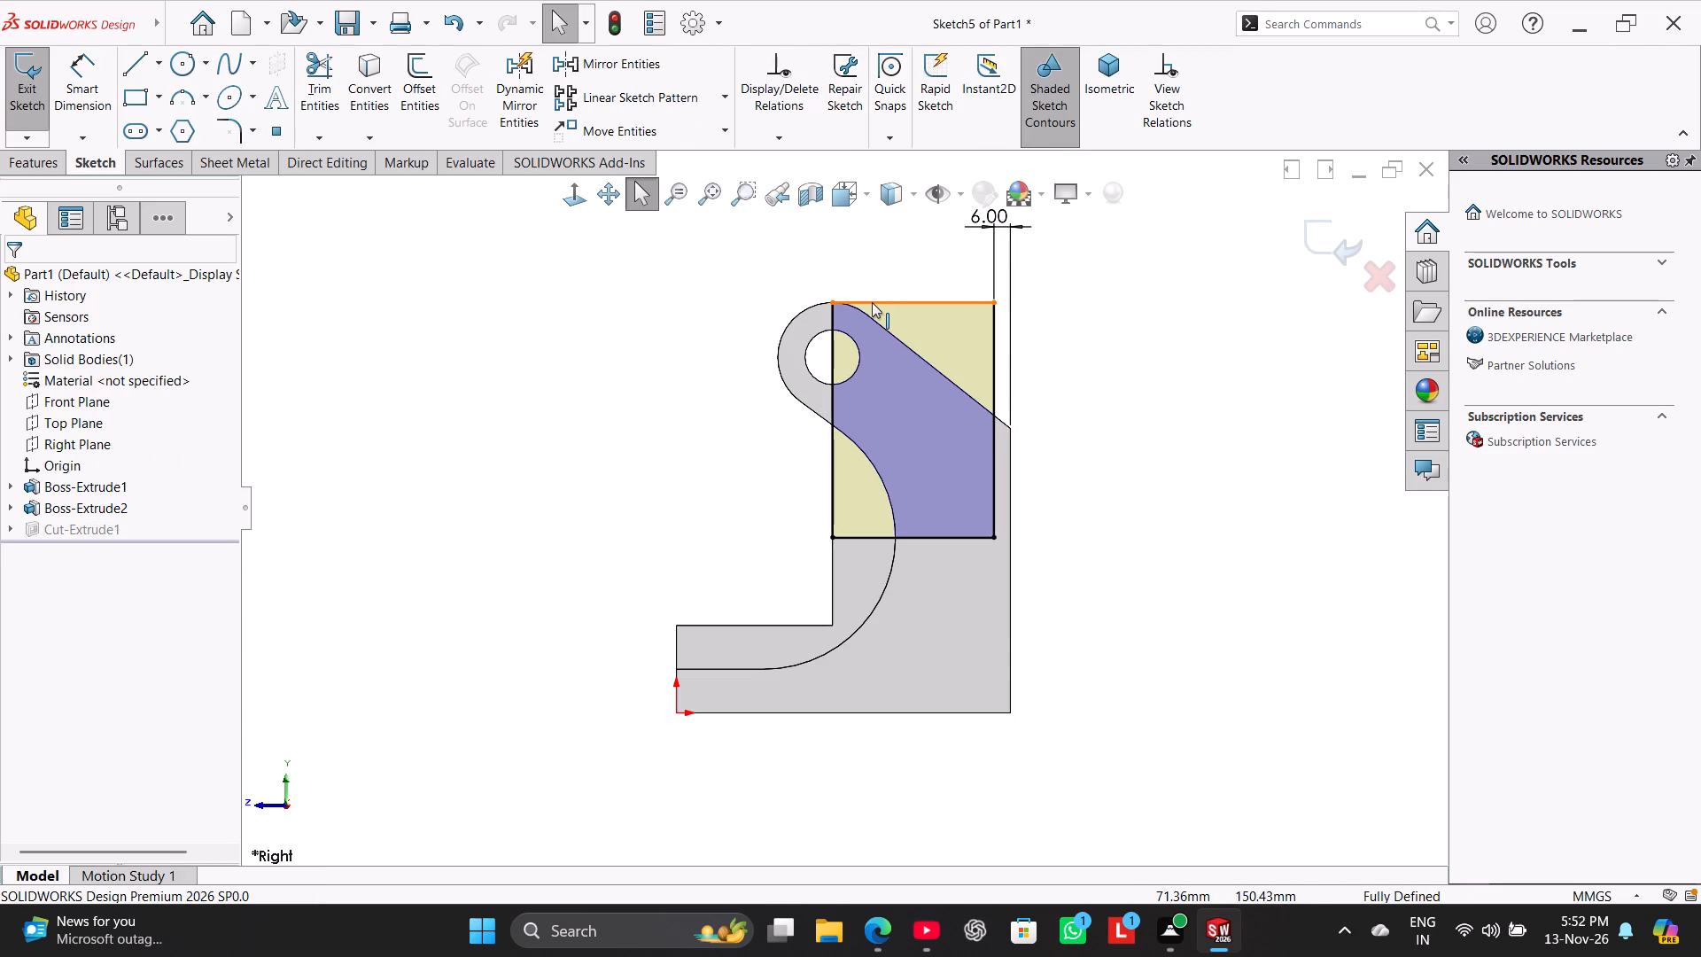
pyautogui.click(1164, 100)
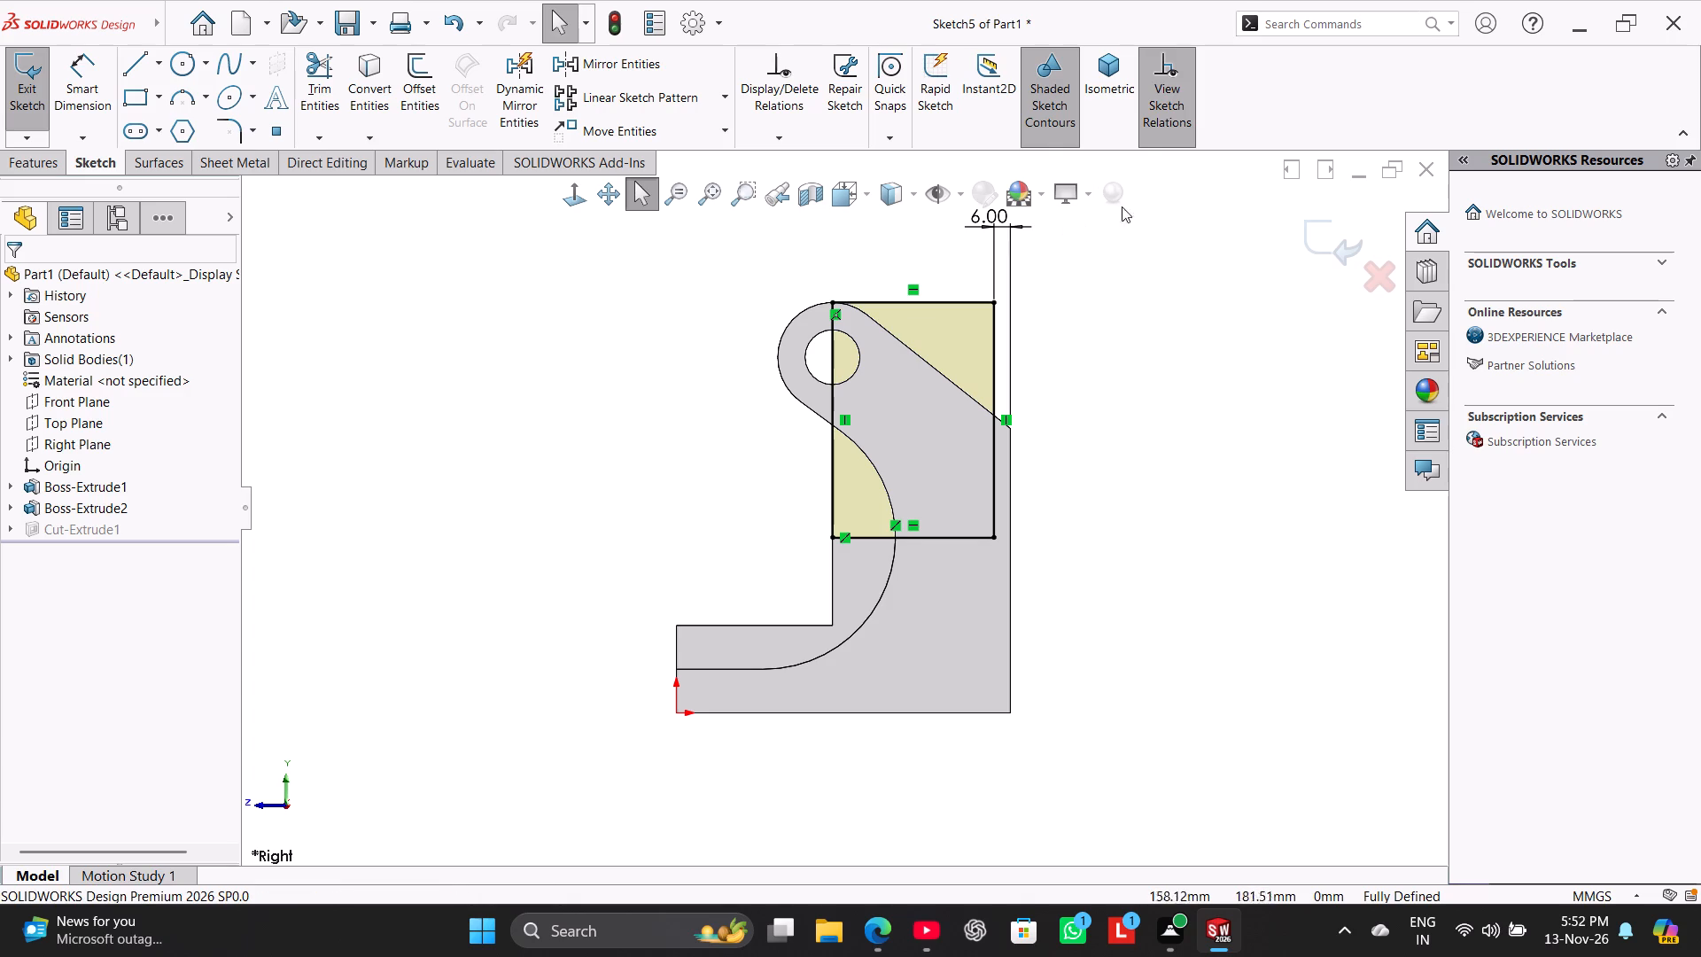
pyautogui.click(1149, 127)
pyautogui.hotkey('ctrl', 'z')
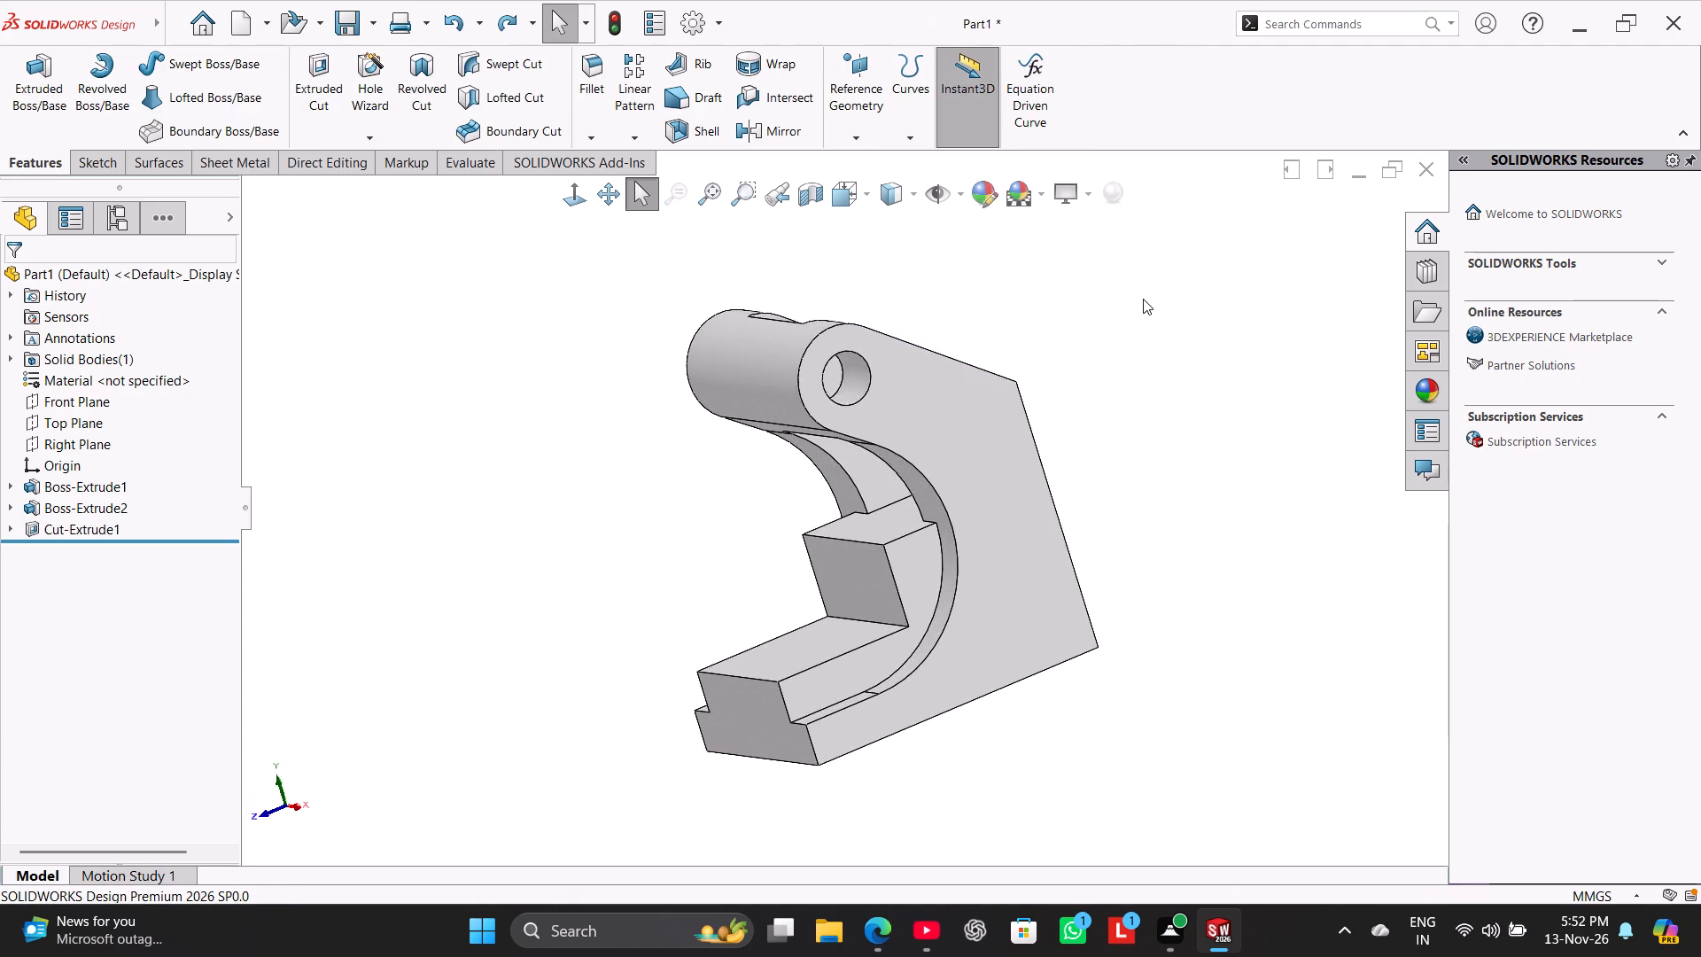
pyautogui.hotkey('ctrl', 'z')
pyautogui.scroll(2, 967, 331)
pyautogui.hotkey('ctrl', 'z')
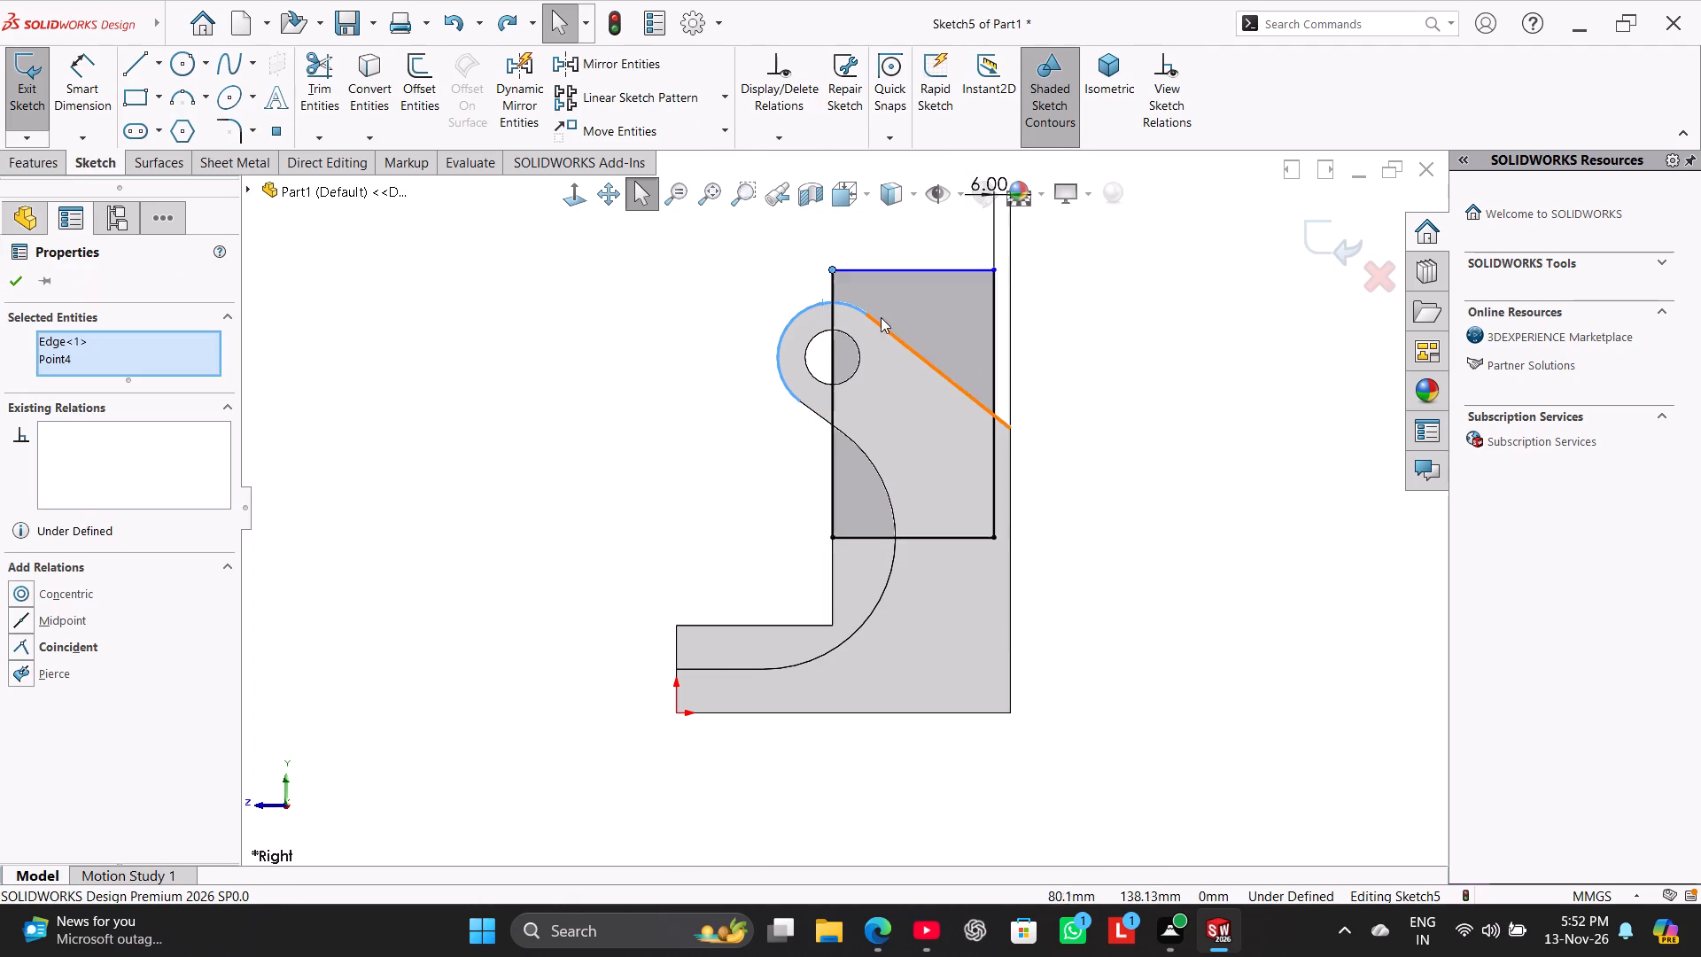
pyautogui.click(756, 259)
# Dimension the rectangle's rear vertical side to 100 mm and rebuild the cut.
pyautogui.click(74, 82)
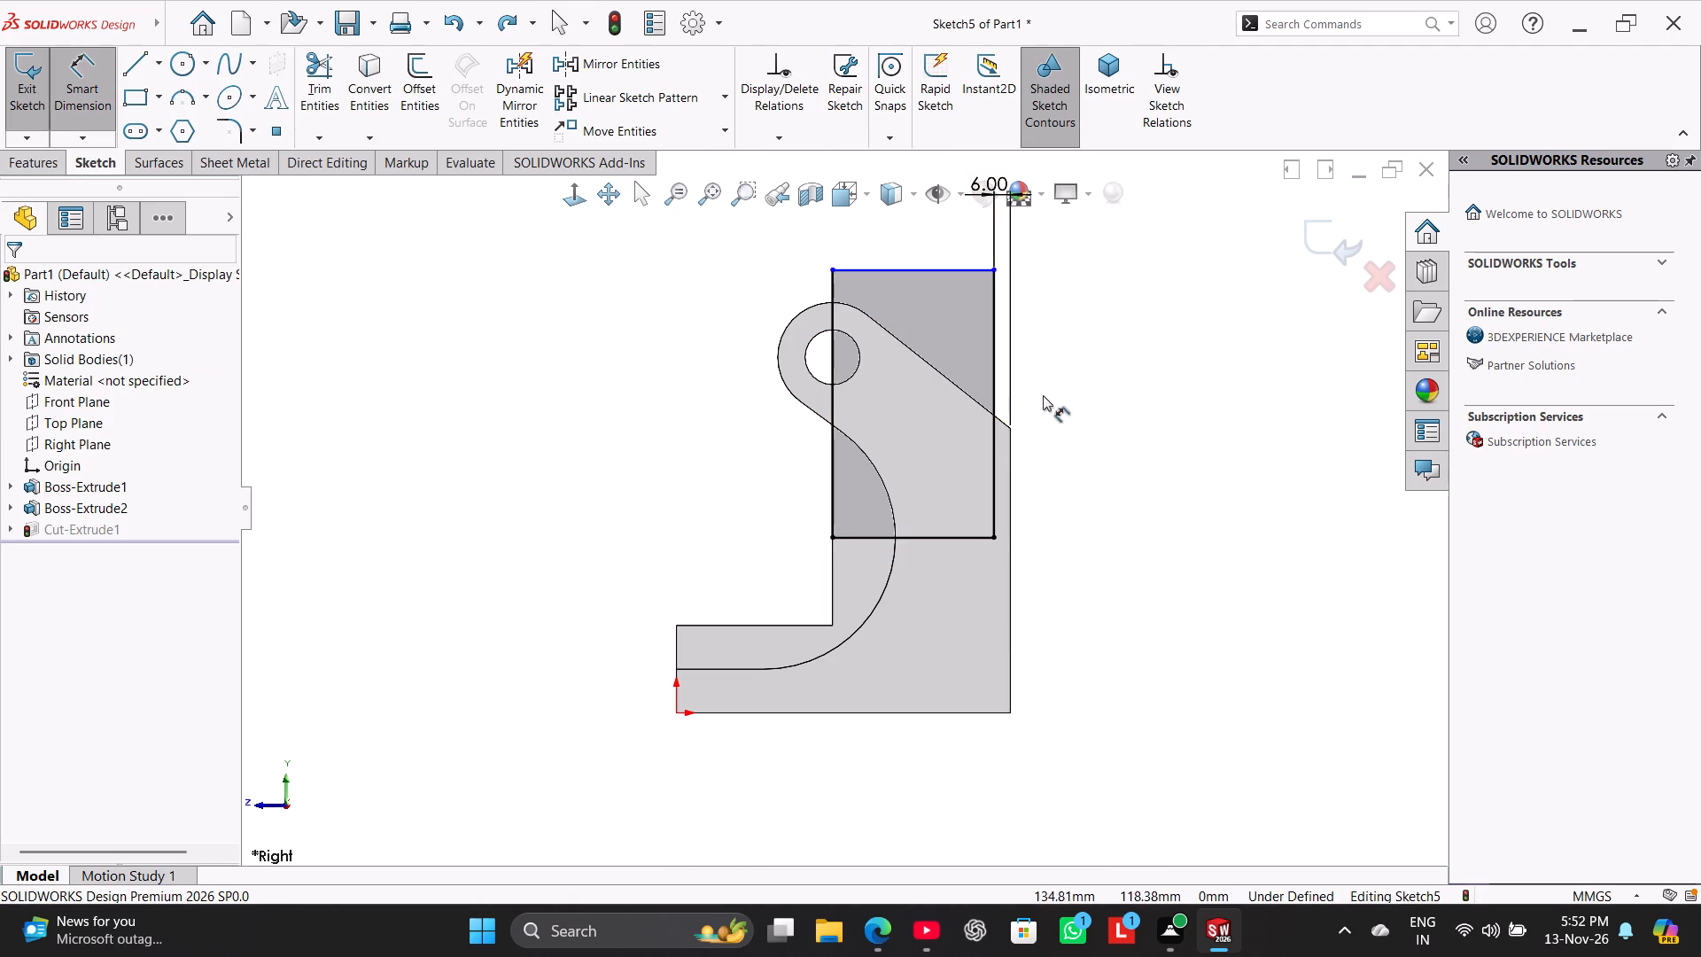
pyautogui.click(992, 432)
pyautogui.click(1086, 436)
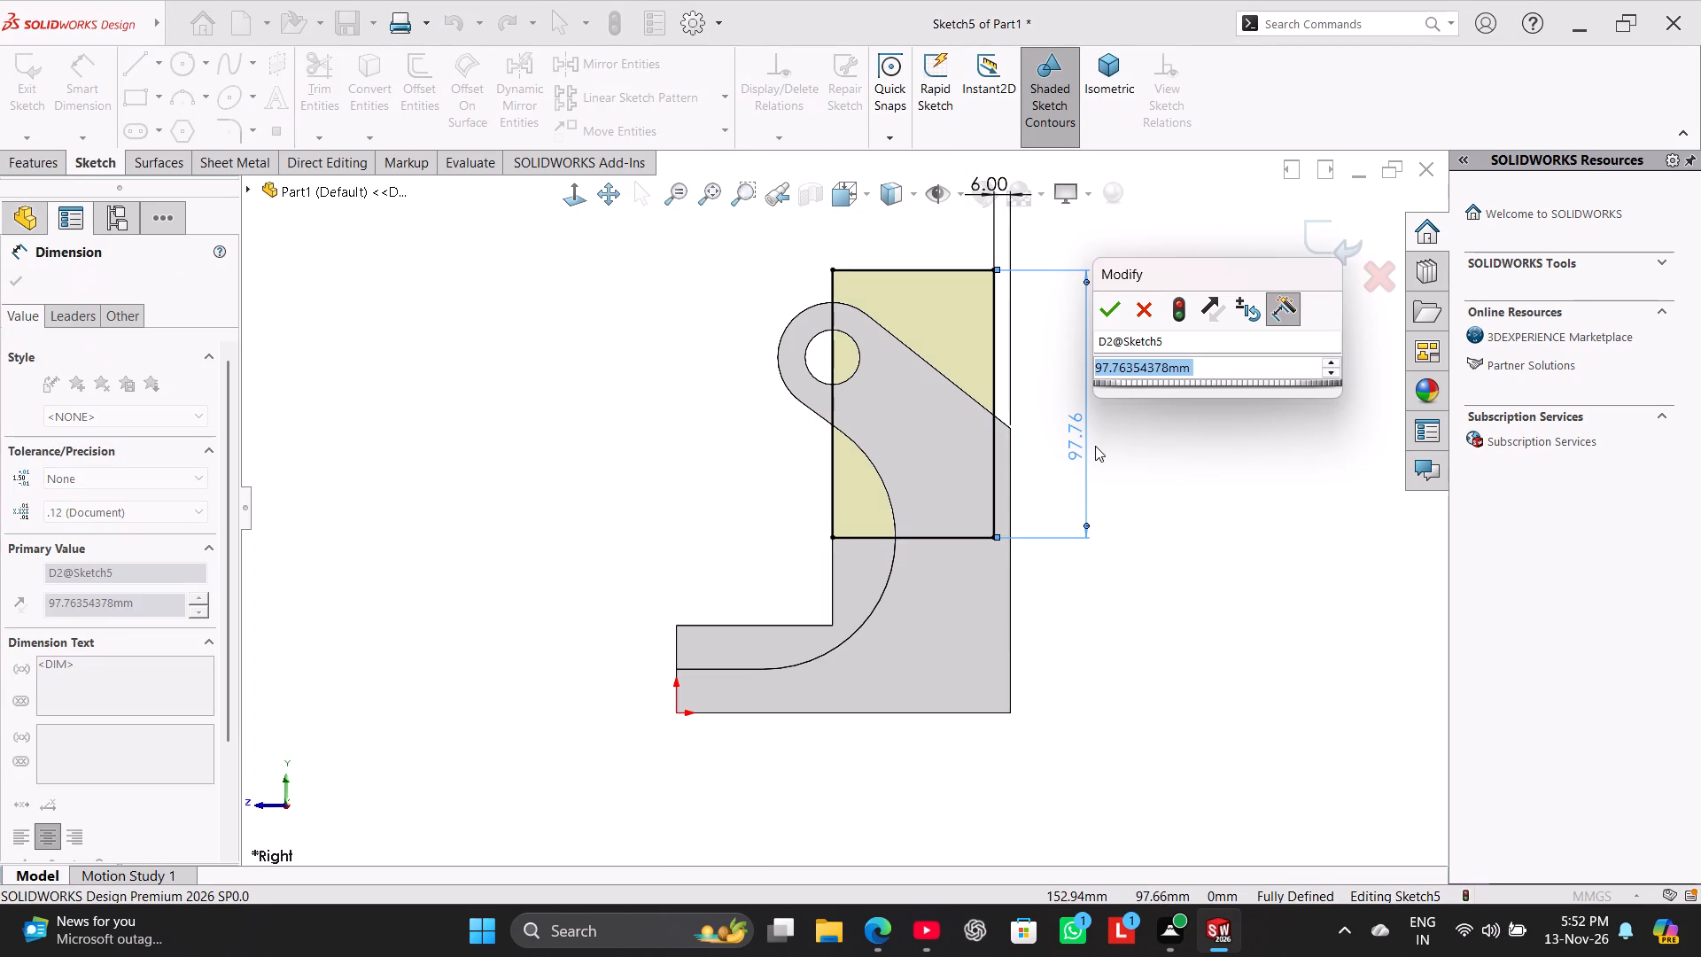
pyautogui.write('100')
pyautogui.press('Return')
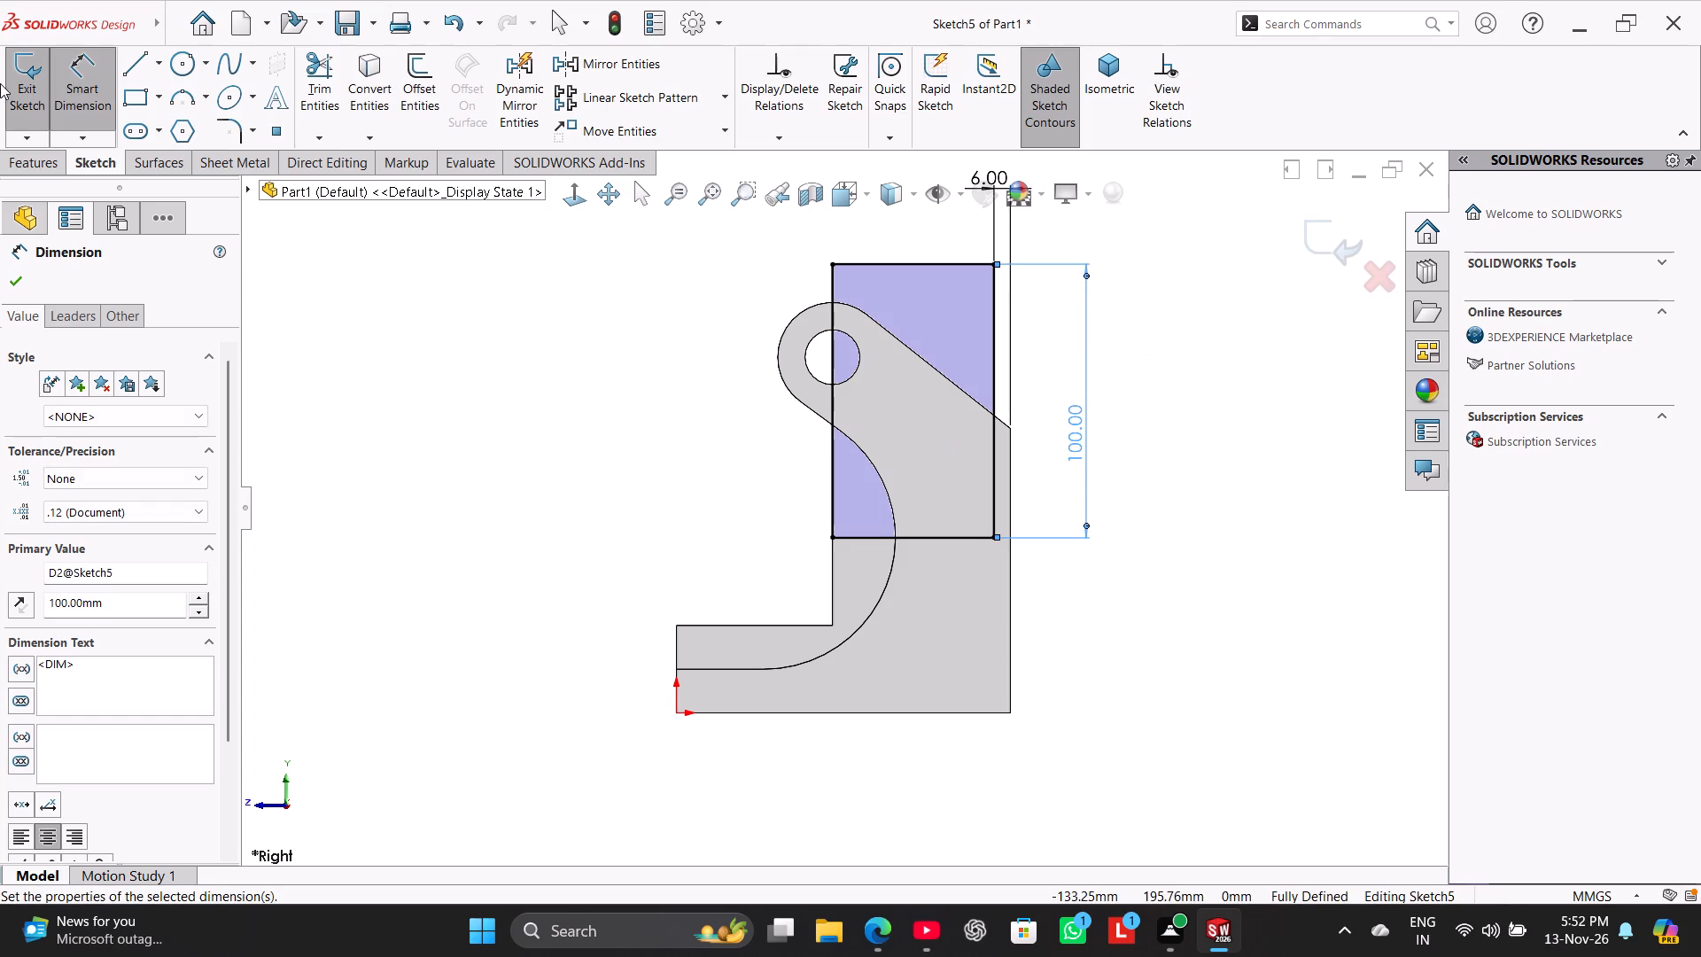
pyautogui.click(24, 94)
# In the cut's sketch, delete the collinear relation between the rectangle's front vertical side and the stepped block's riser edge.
pyautogui.moveTo(573, 455); pyautogui.dragTo(831, 319, button='right')
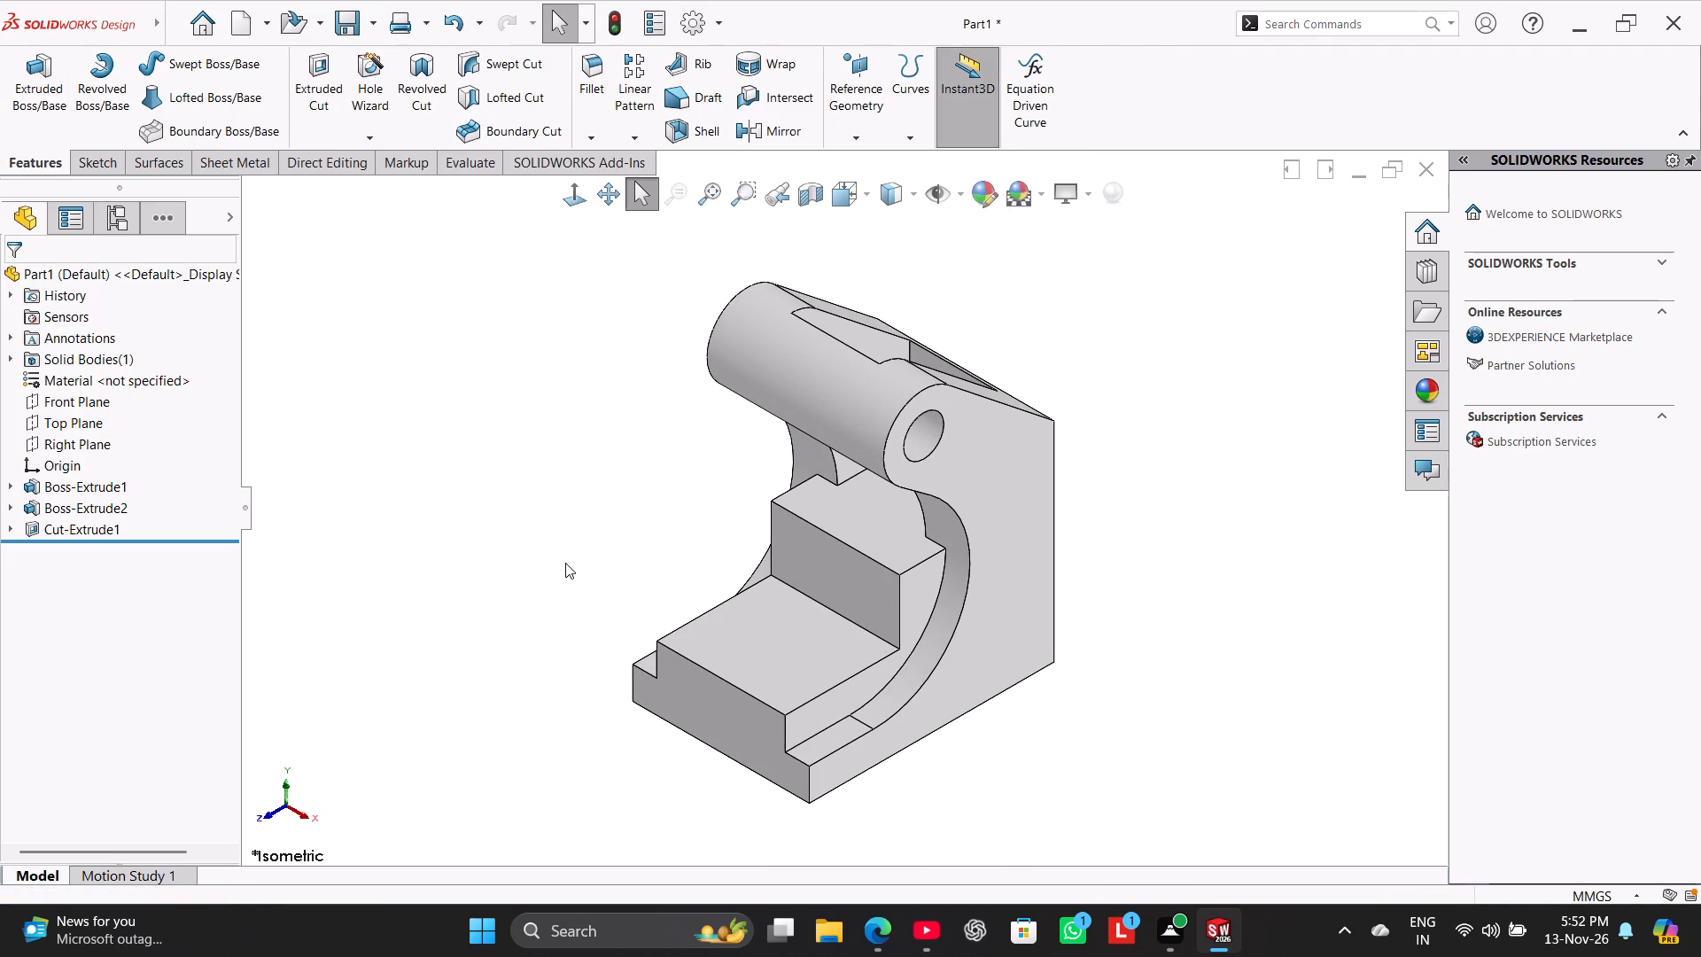
pyautogui.moveTo(565, 563); pyautogui.dragTo(487, 456, button='middle')
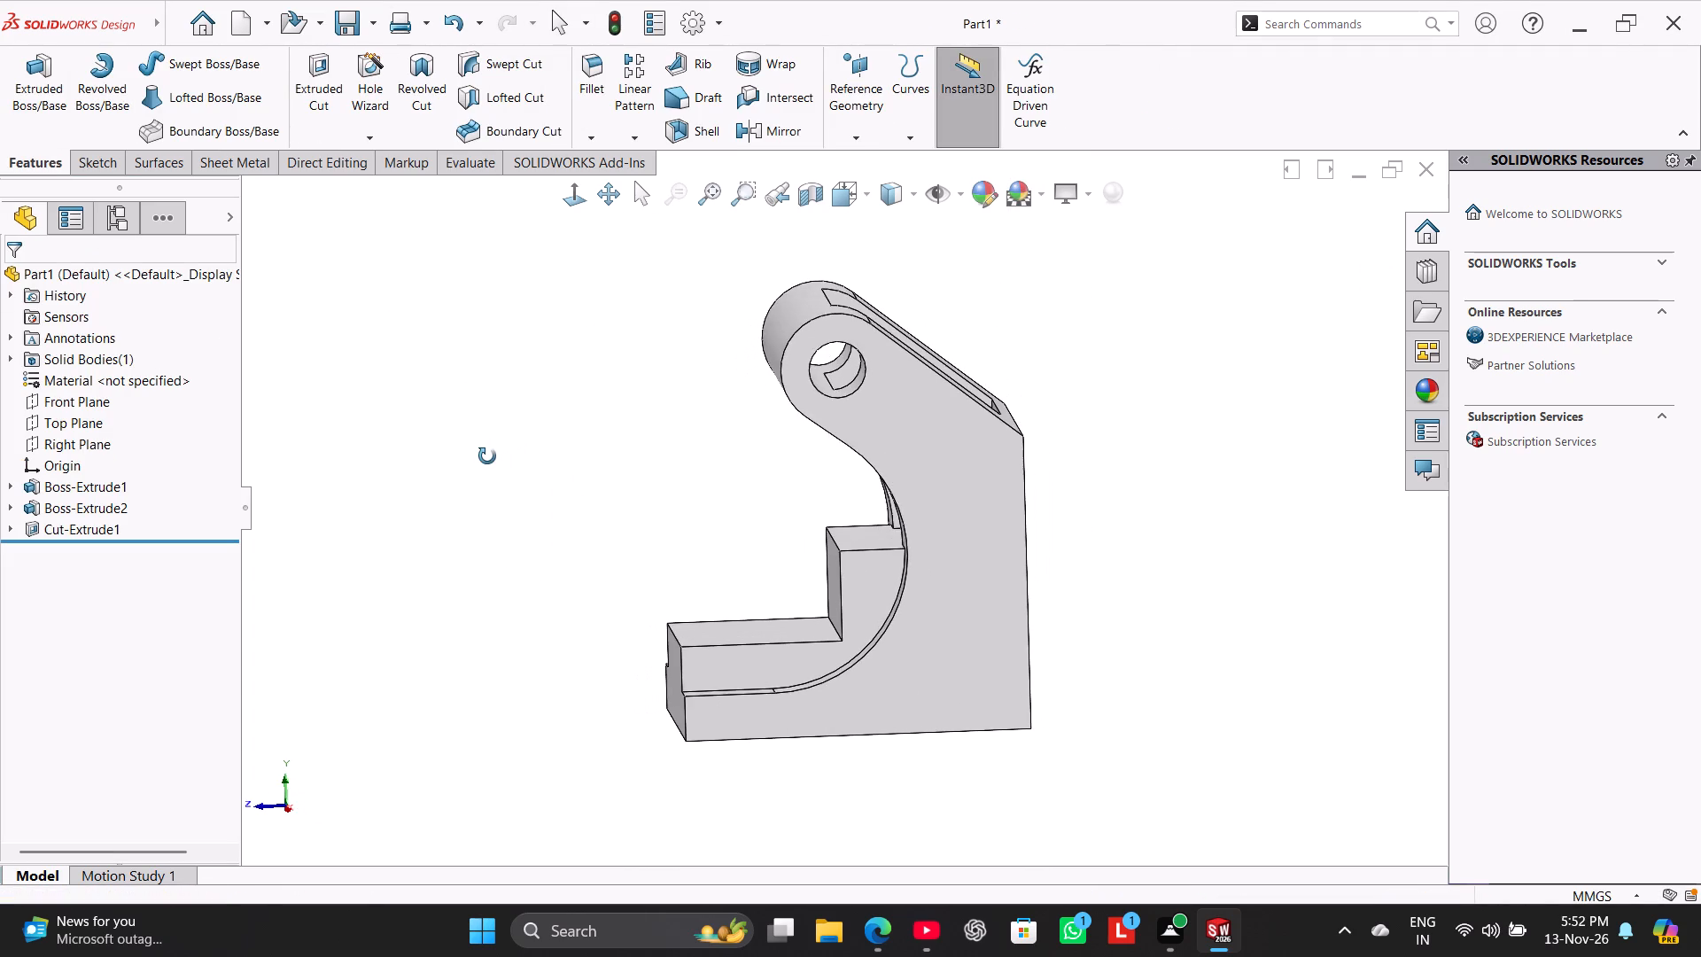
pyautogui.moveTo(487, 456); pyautogui.dragTo(486, 491, button='middle')
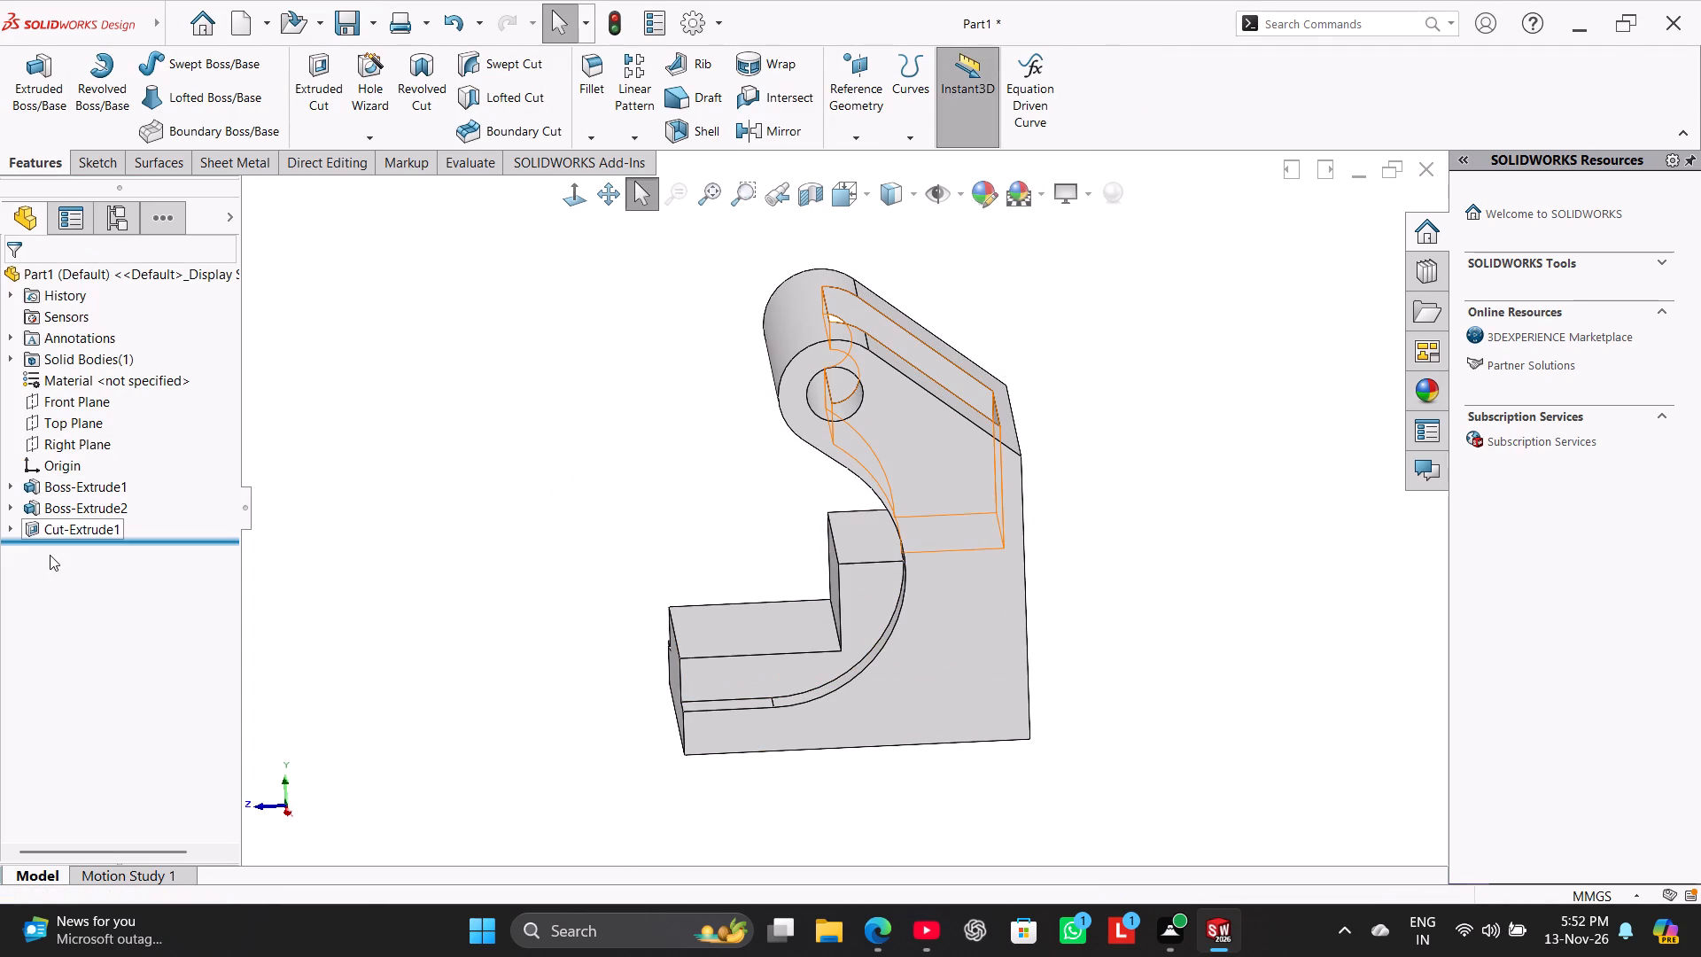
pyautogui.rightClick(74, 524)
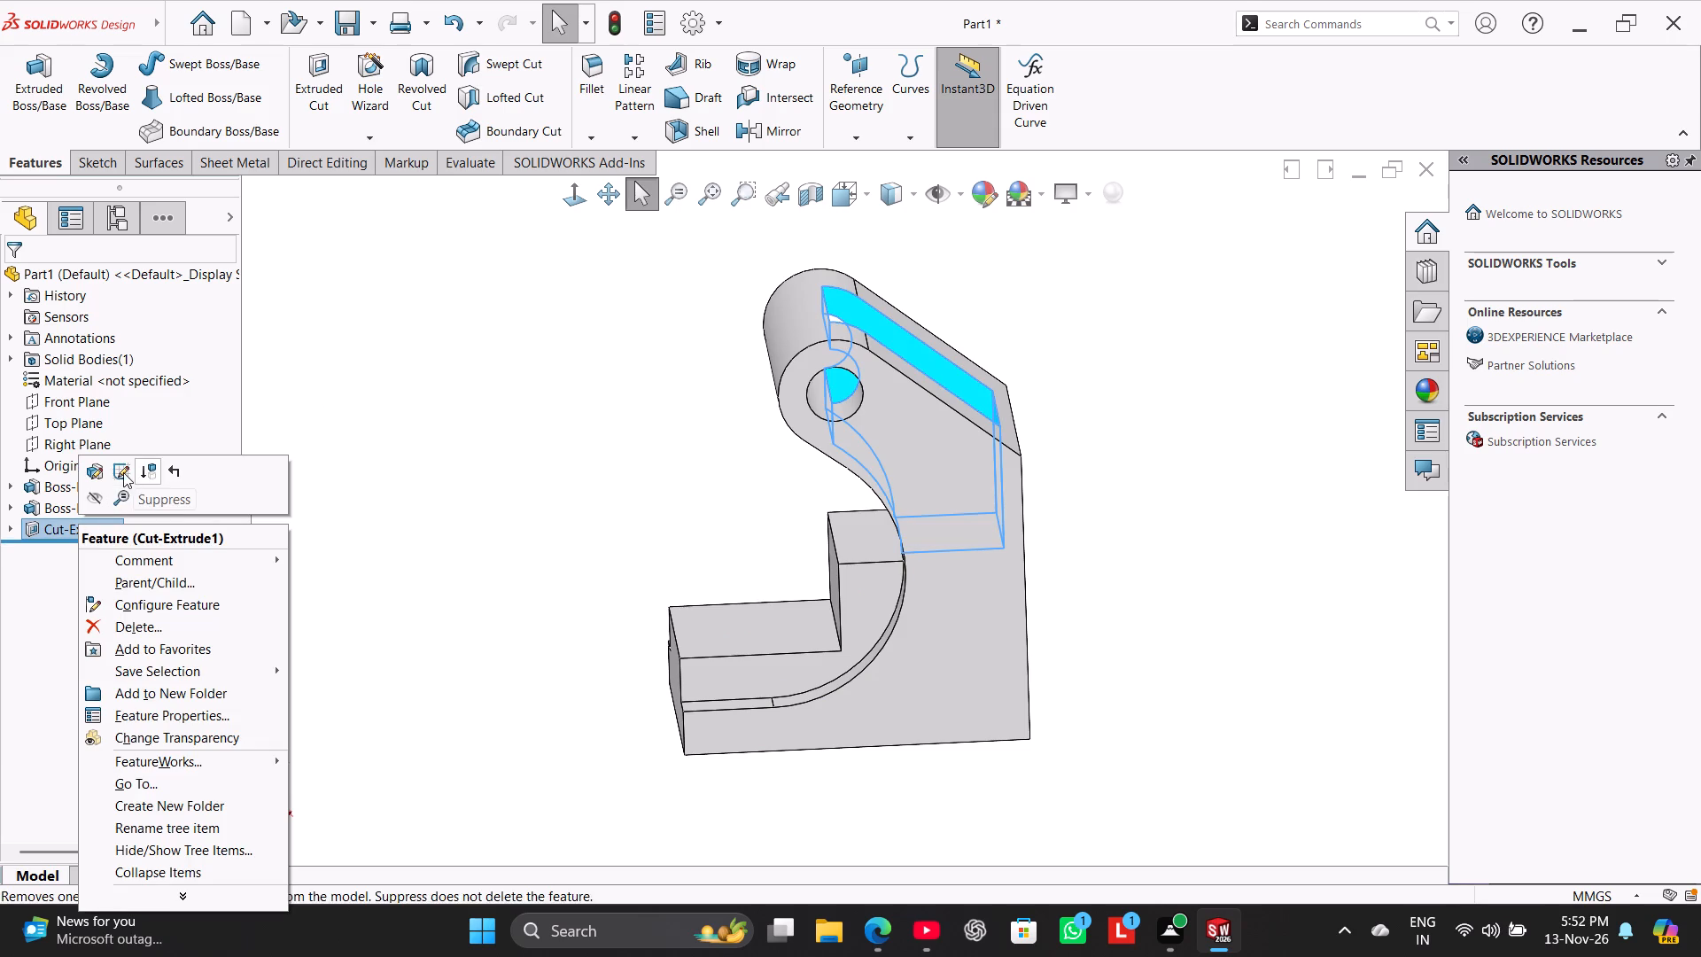
pyautogui.click(123, 472)
pyautogui.scroll(1, 484, 492)
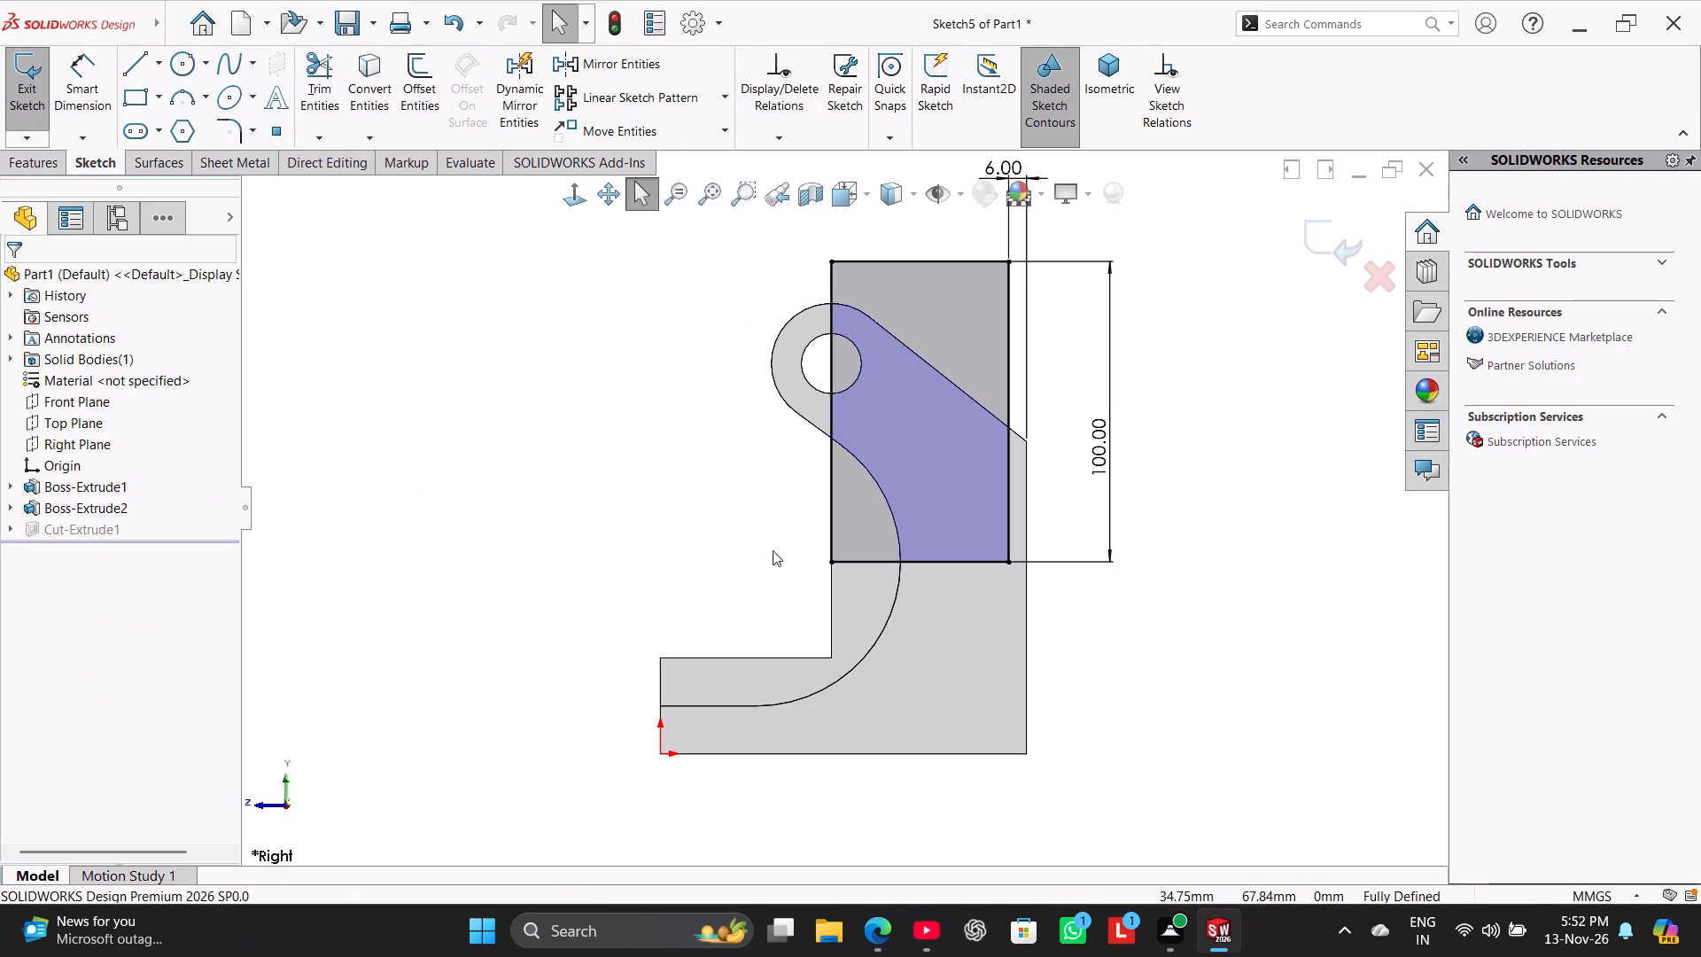
pyautogui.click(1173, 97)
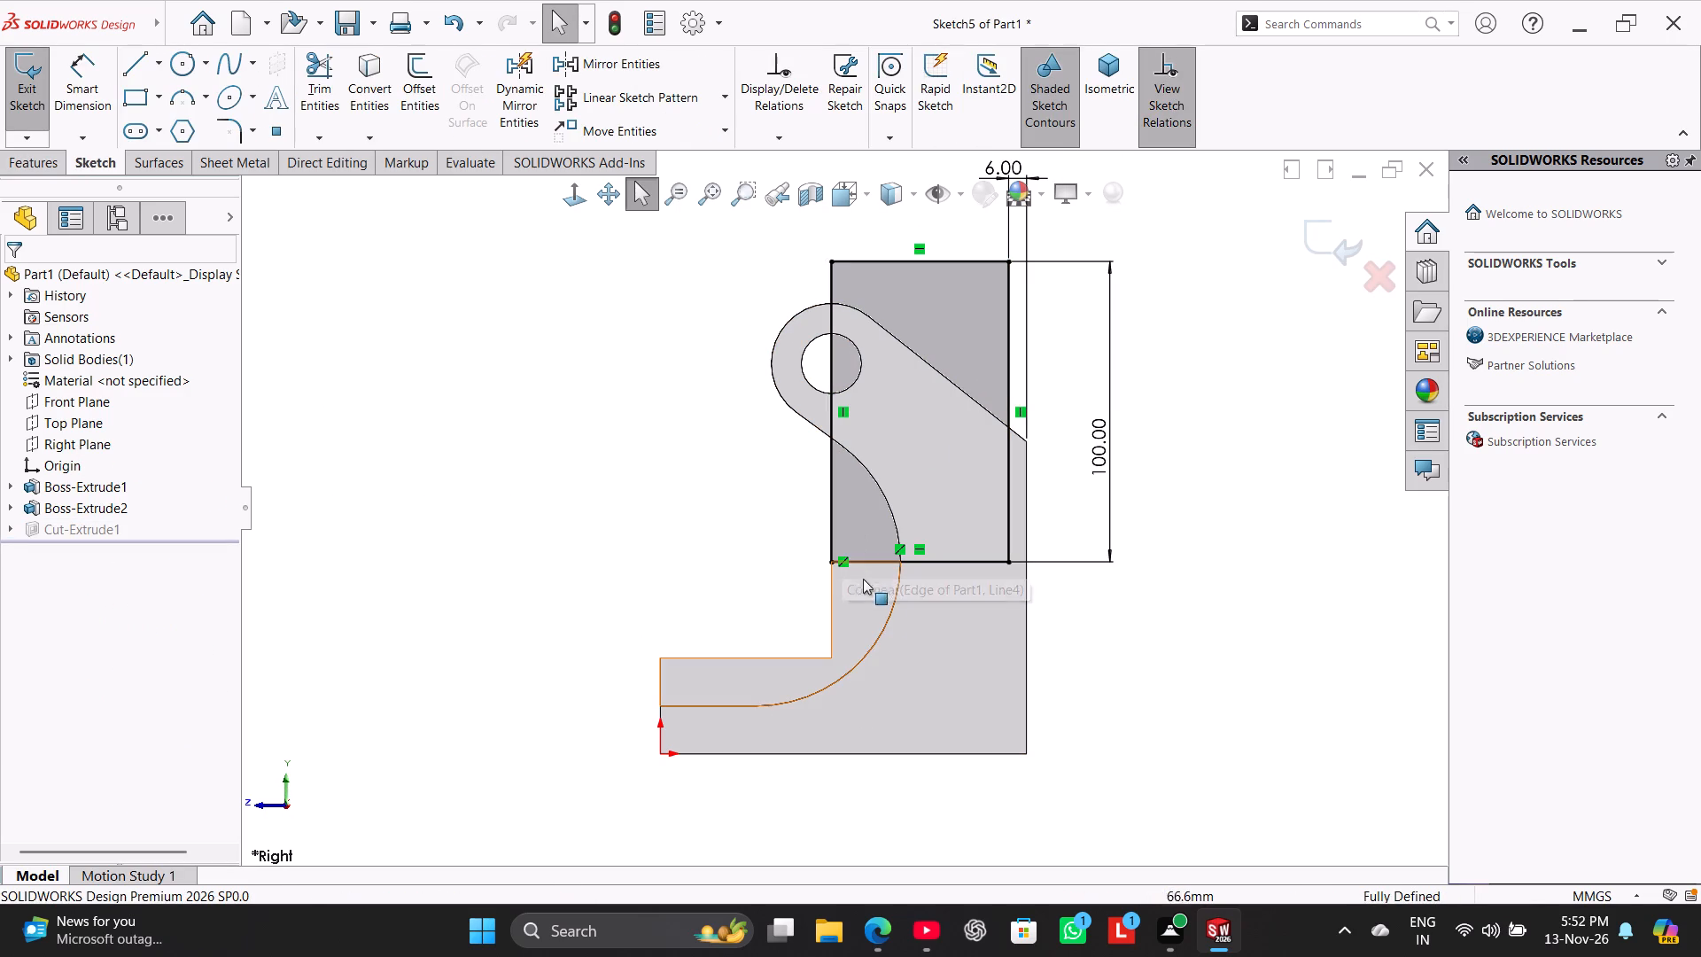
pyautogui.click(671, 520)
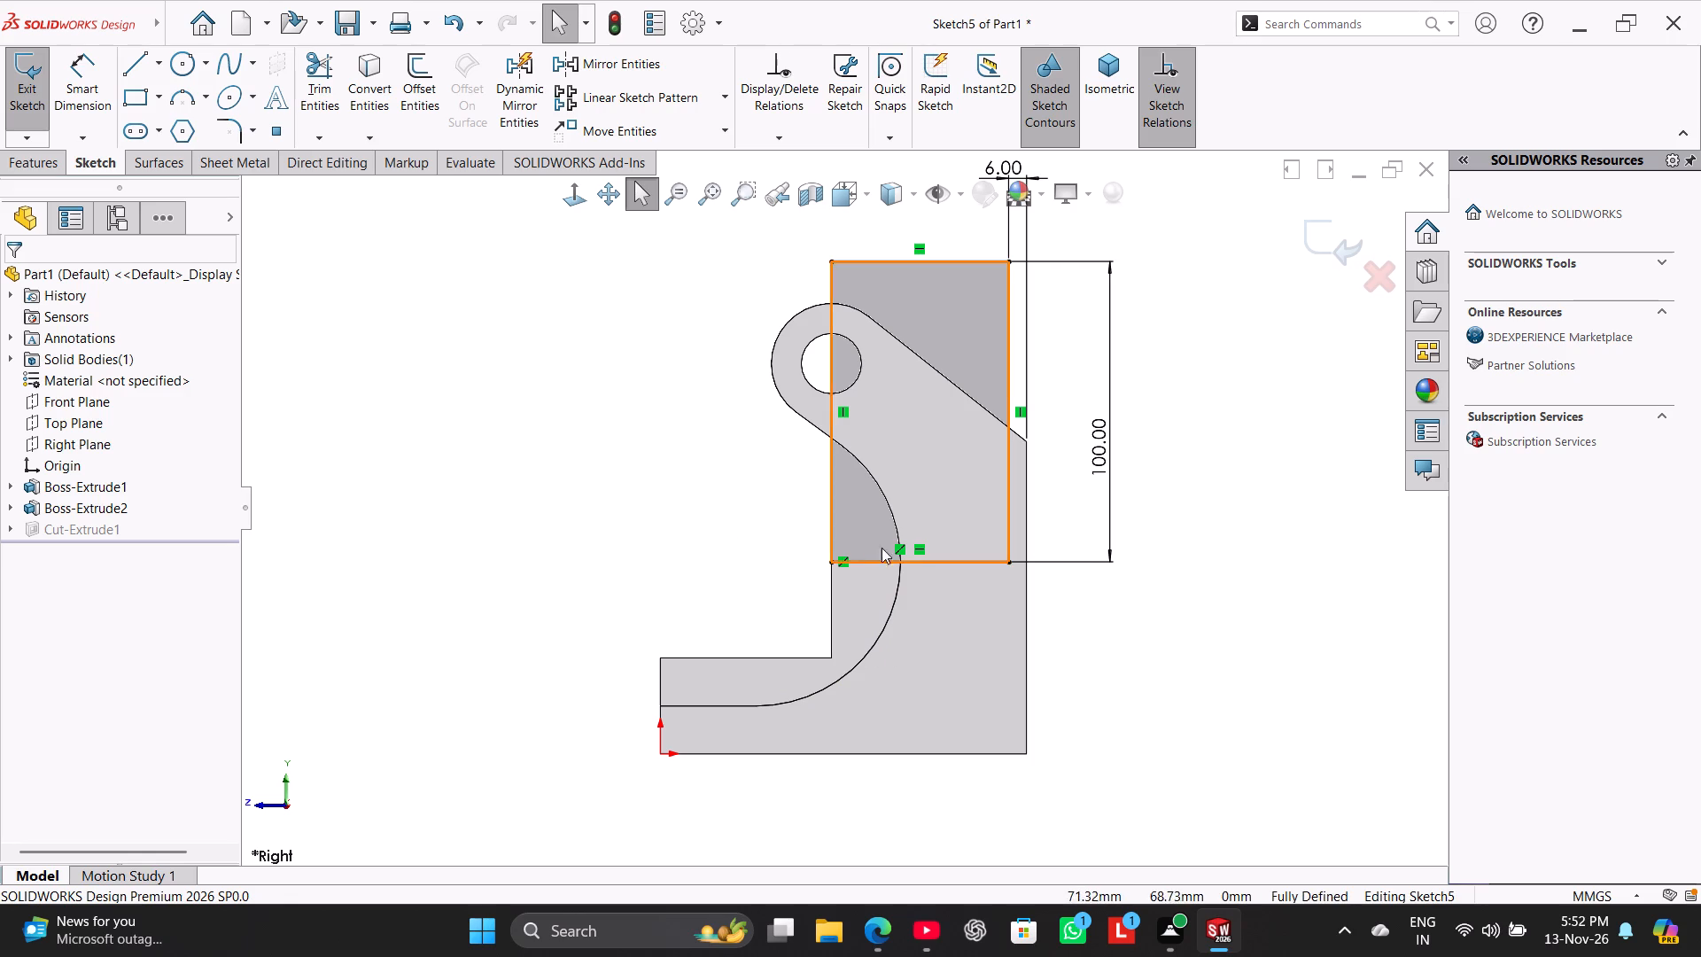
pyautogui.rightClick(843, 562)
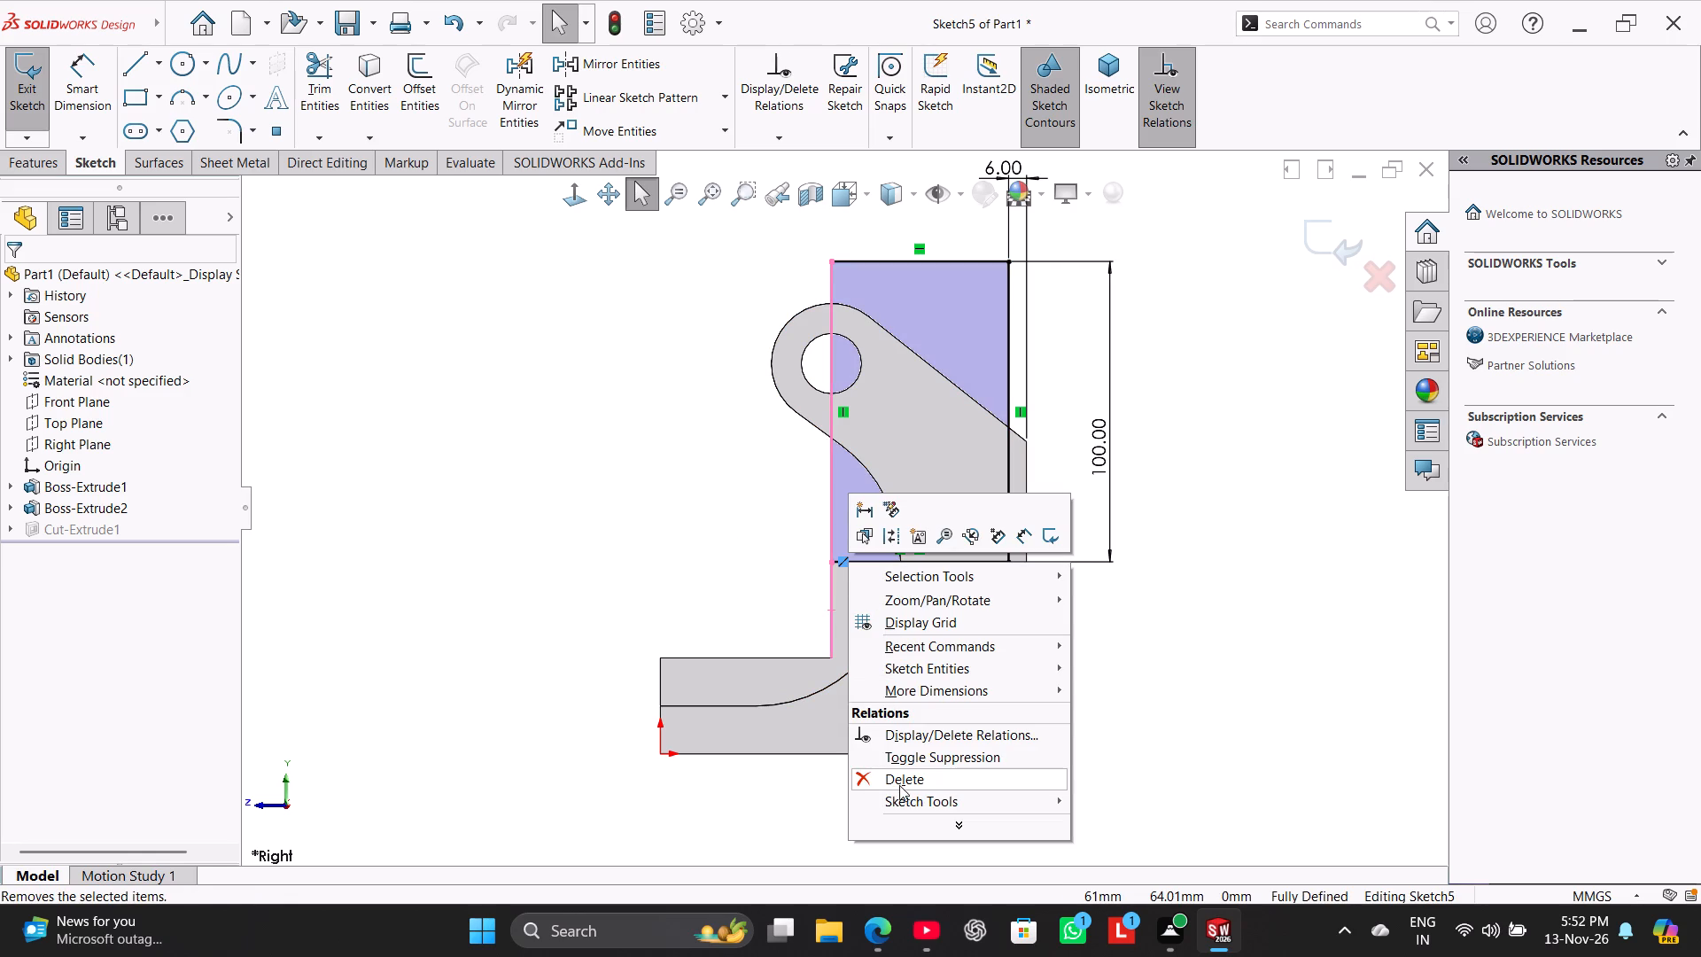
pyautogui.click(897, 782)
pyautogui.click(1163, 108)
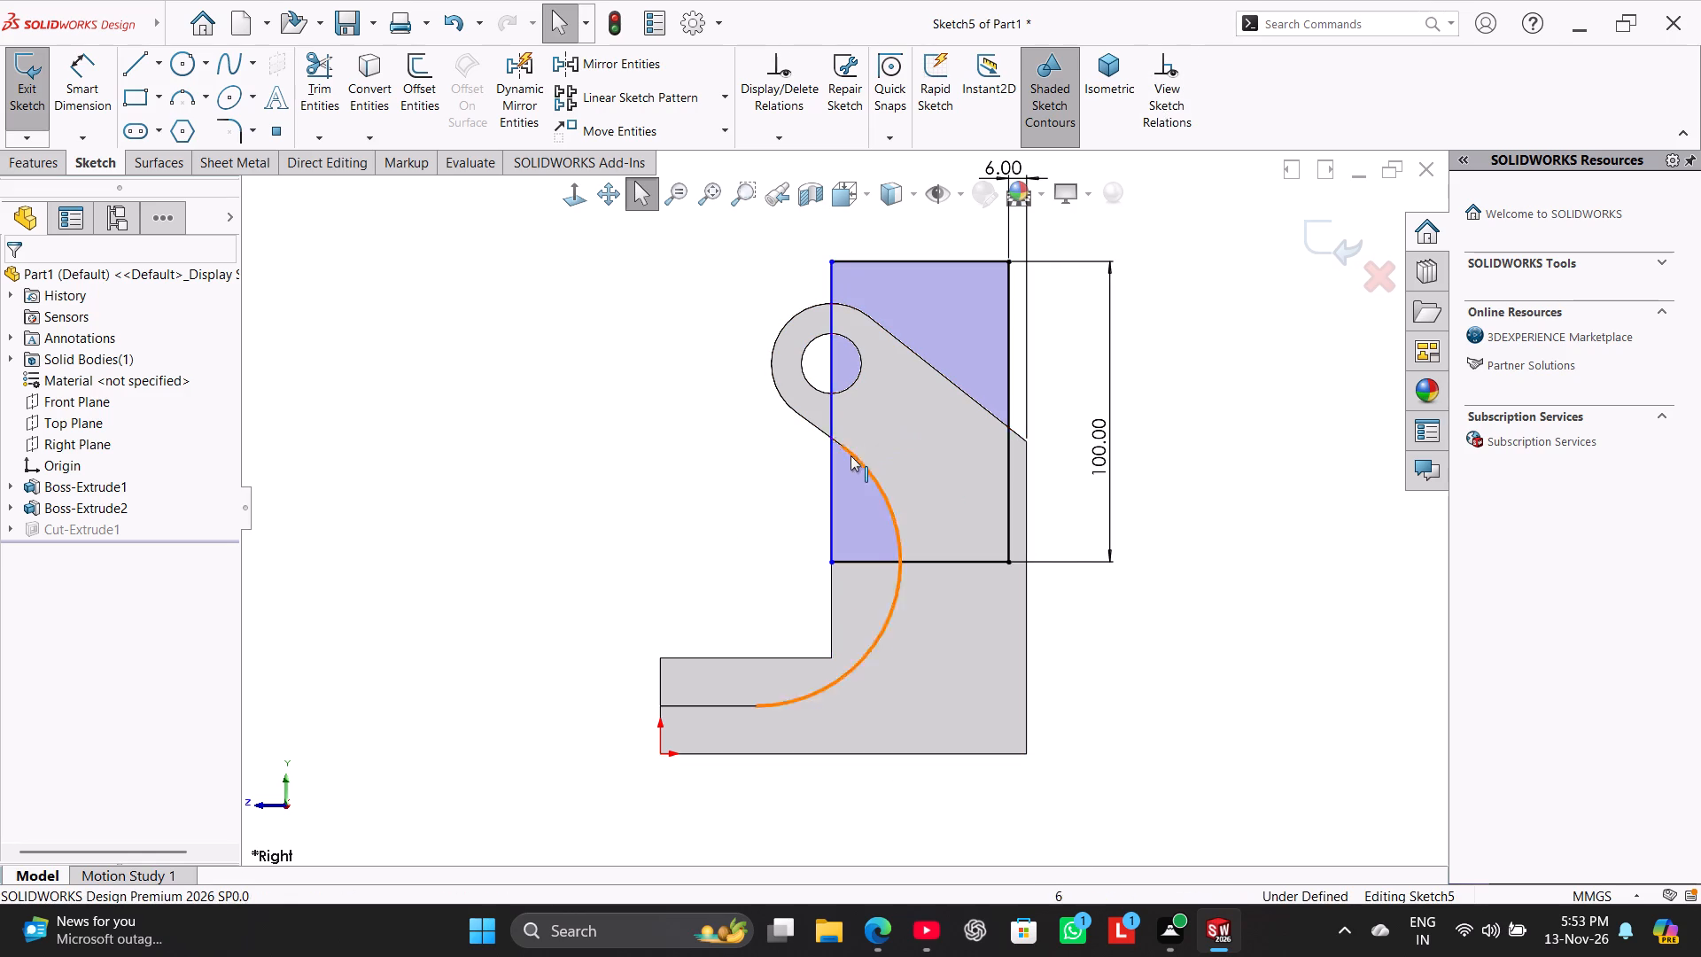
# Move the rectangle's front vertical side forward beyond the arm's rounded end.
pyautogui.moveTo(832, 479); pyautogui.dragTo(713, 505)
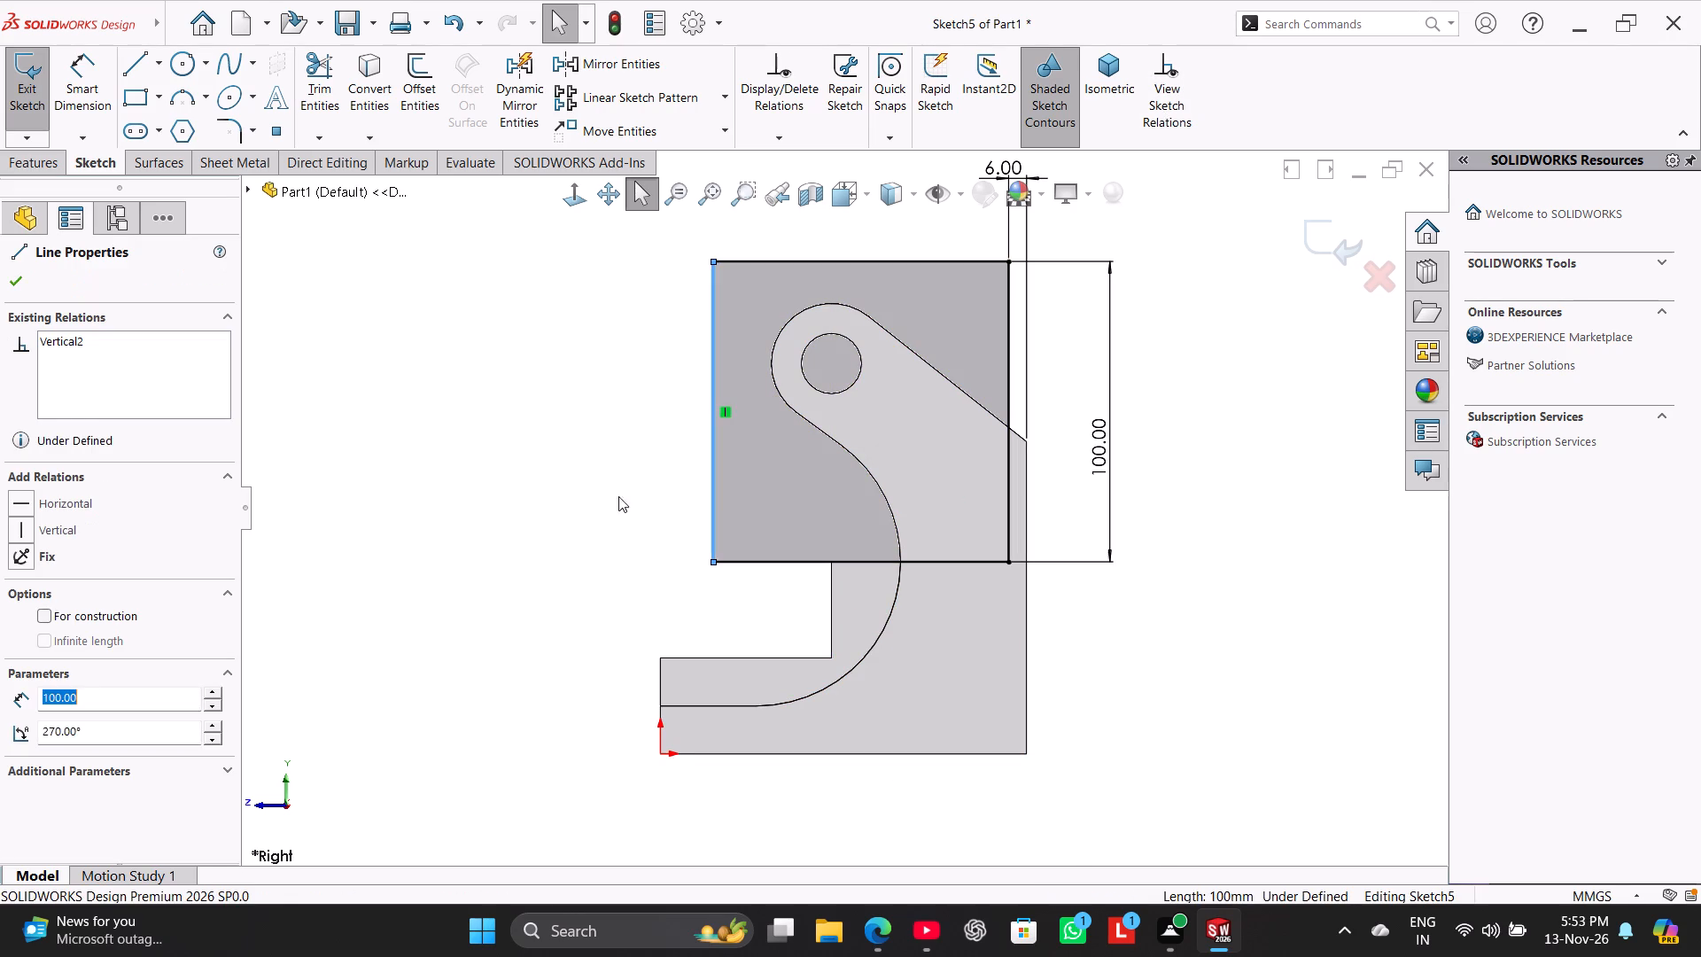
pyautogui.click(309, 451)
# Dimension the cut rectangle's lower horizontal side to 100 mm and exit the sketch to rebuild the cut.
pyautogui.click(75, 91)
pyautogui.click(929, 564)
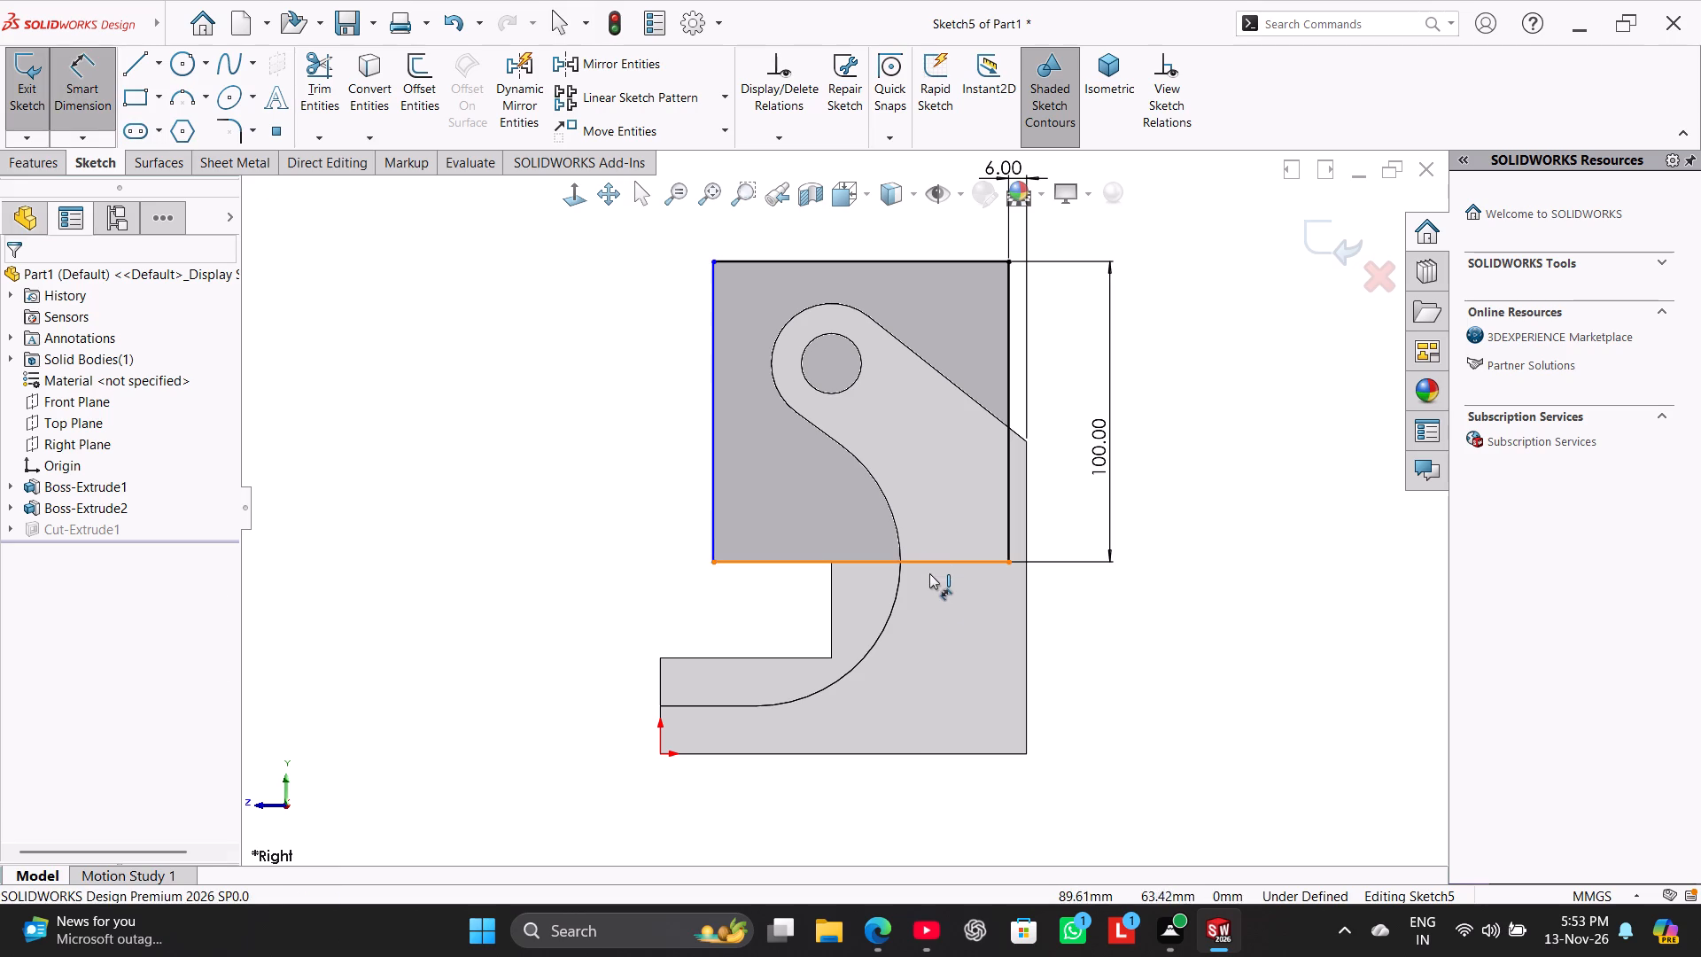
pyautogui.click(928, 607)
pyautogui.write('100')
pyautogui.press('Return')
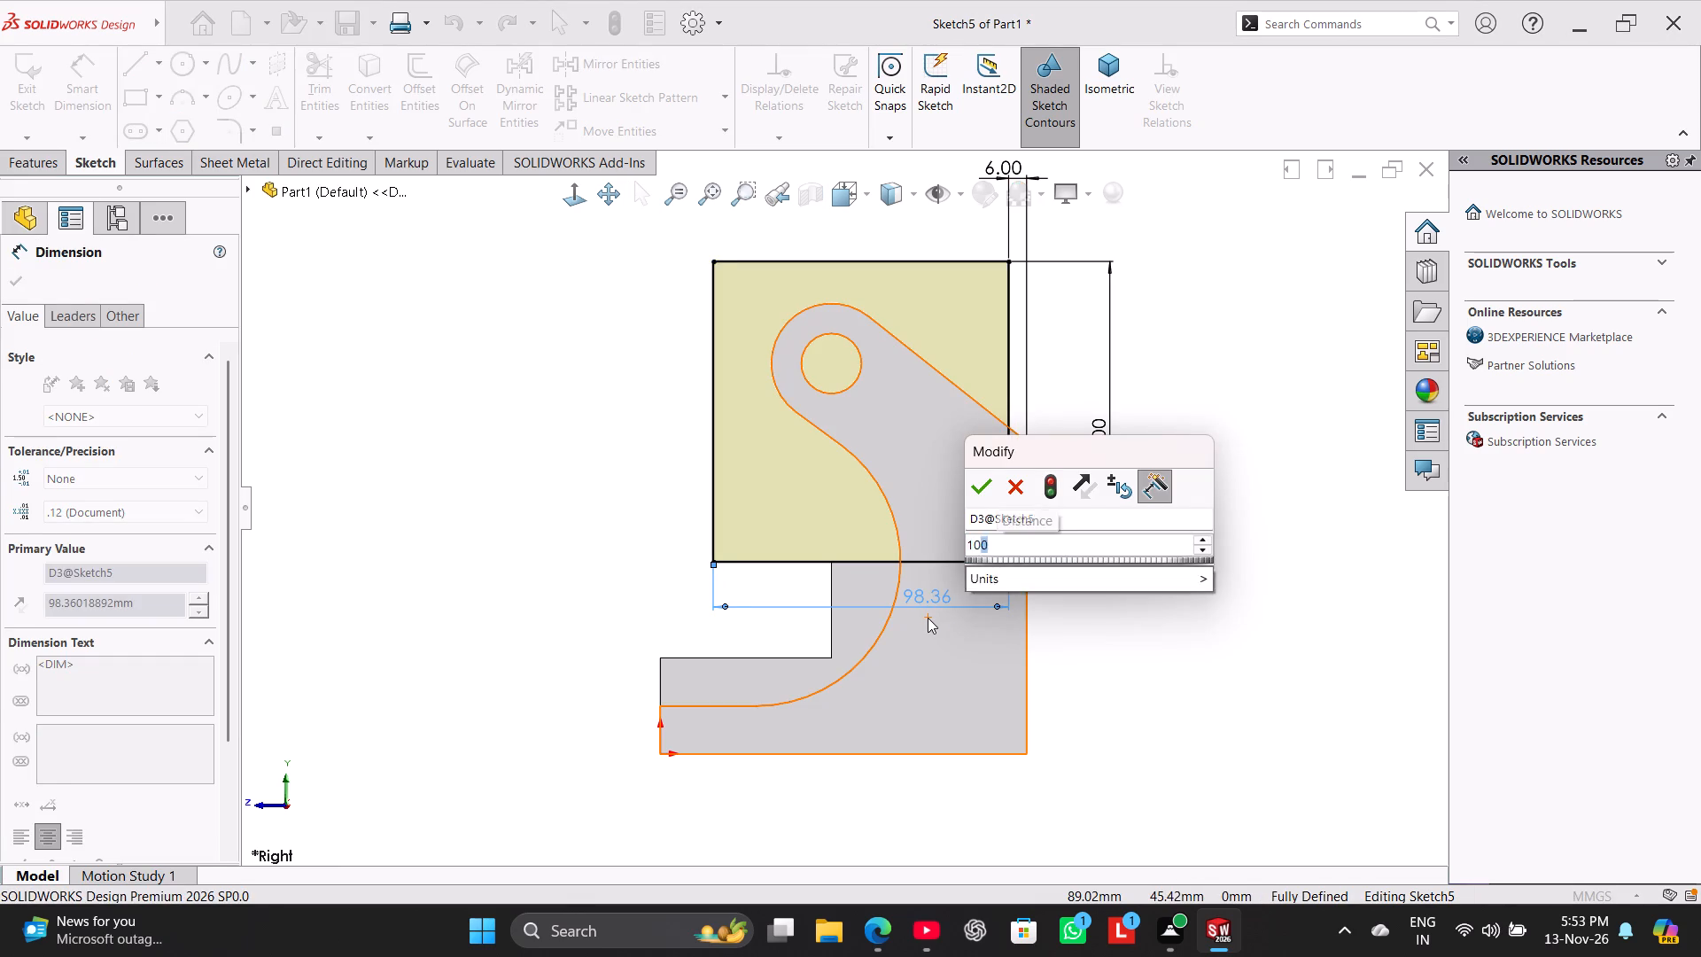
pyautogui.click(0, 84)
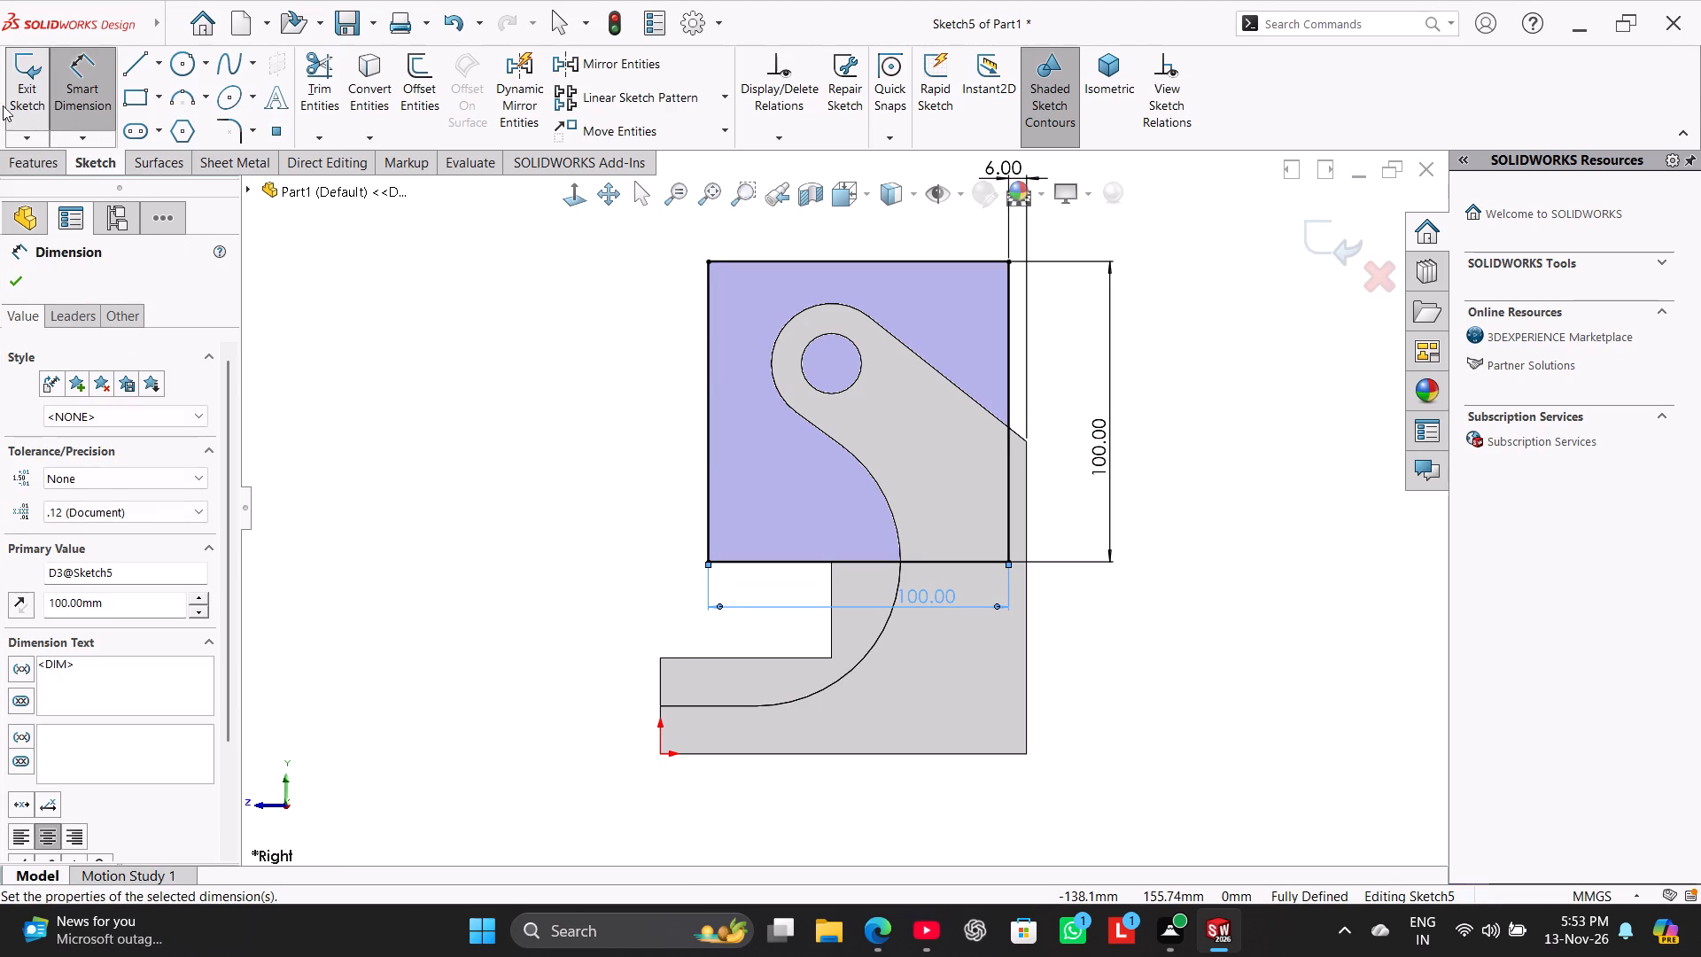
pyautogui.click(27, 108)
pyautogui.moveTo(454, 448); pyautogui.dragTo(711, 331, button='right')
pyautogui.click(496, 520)
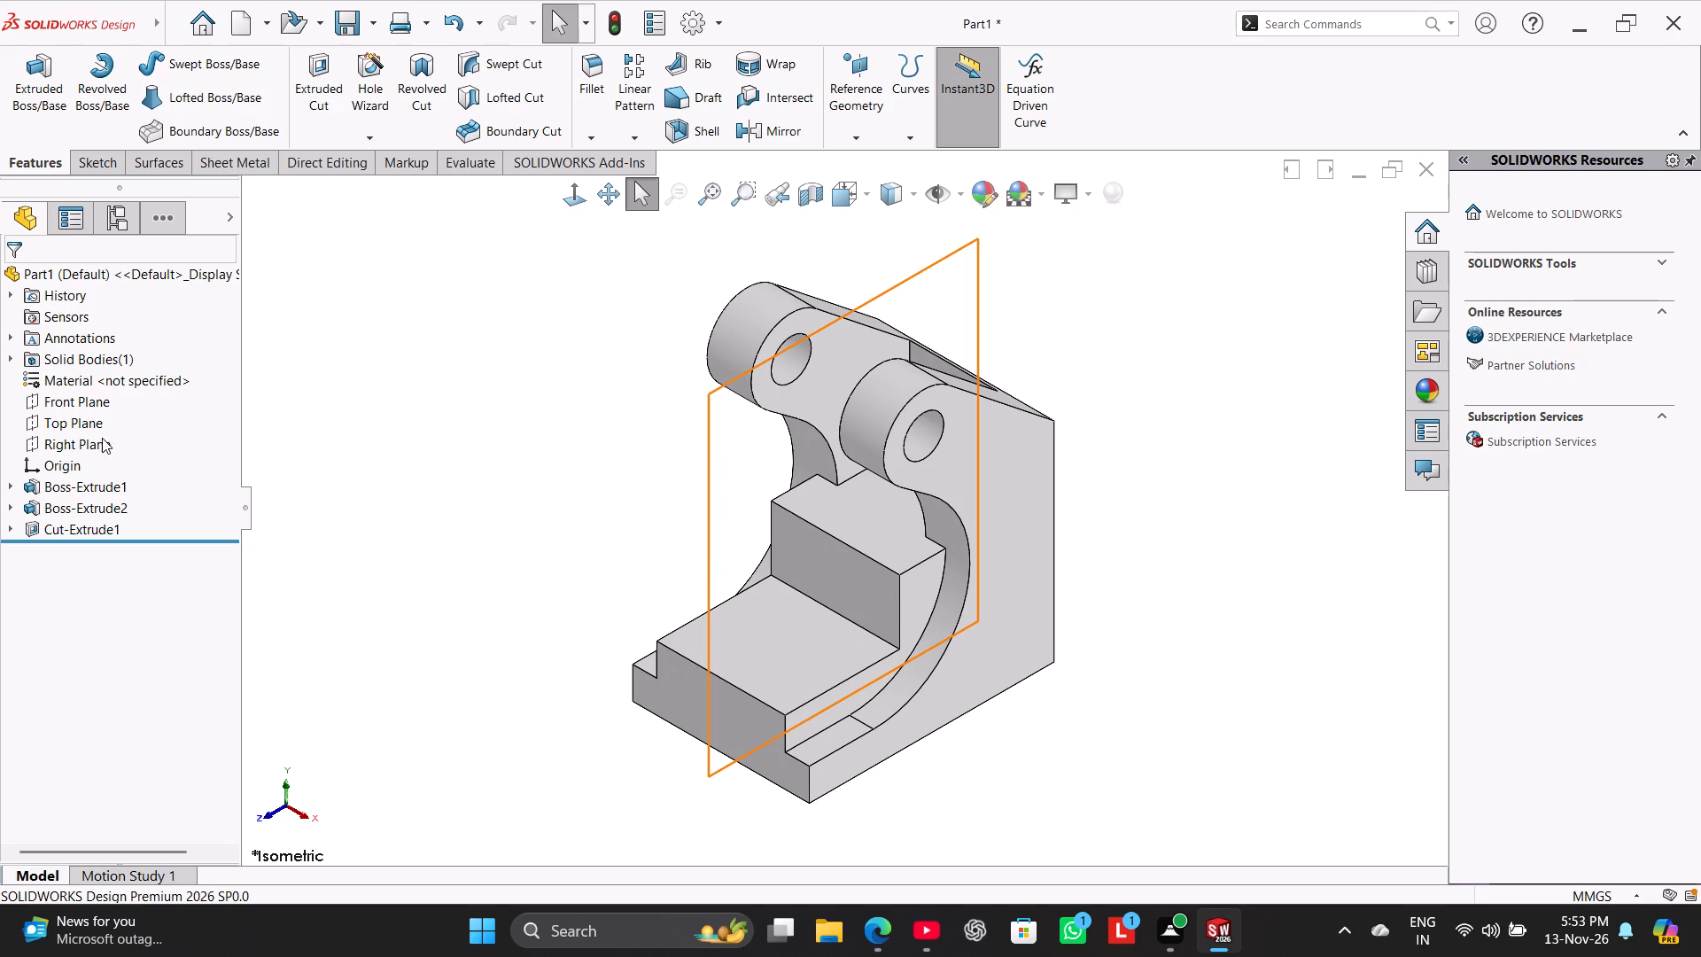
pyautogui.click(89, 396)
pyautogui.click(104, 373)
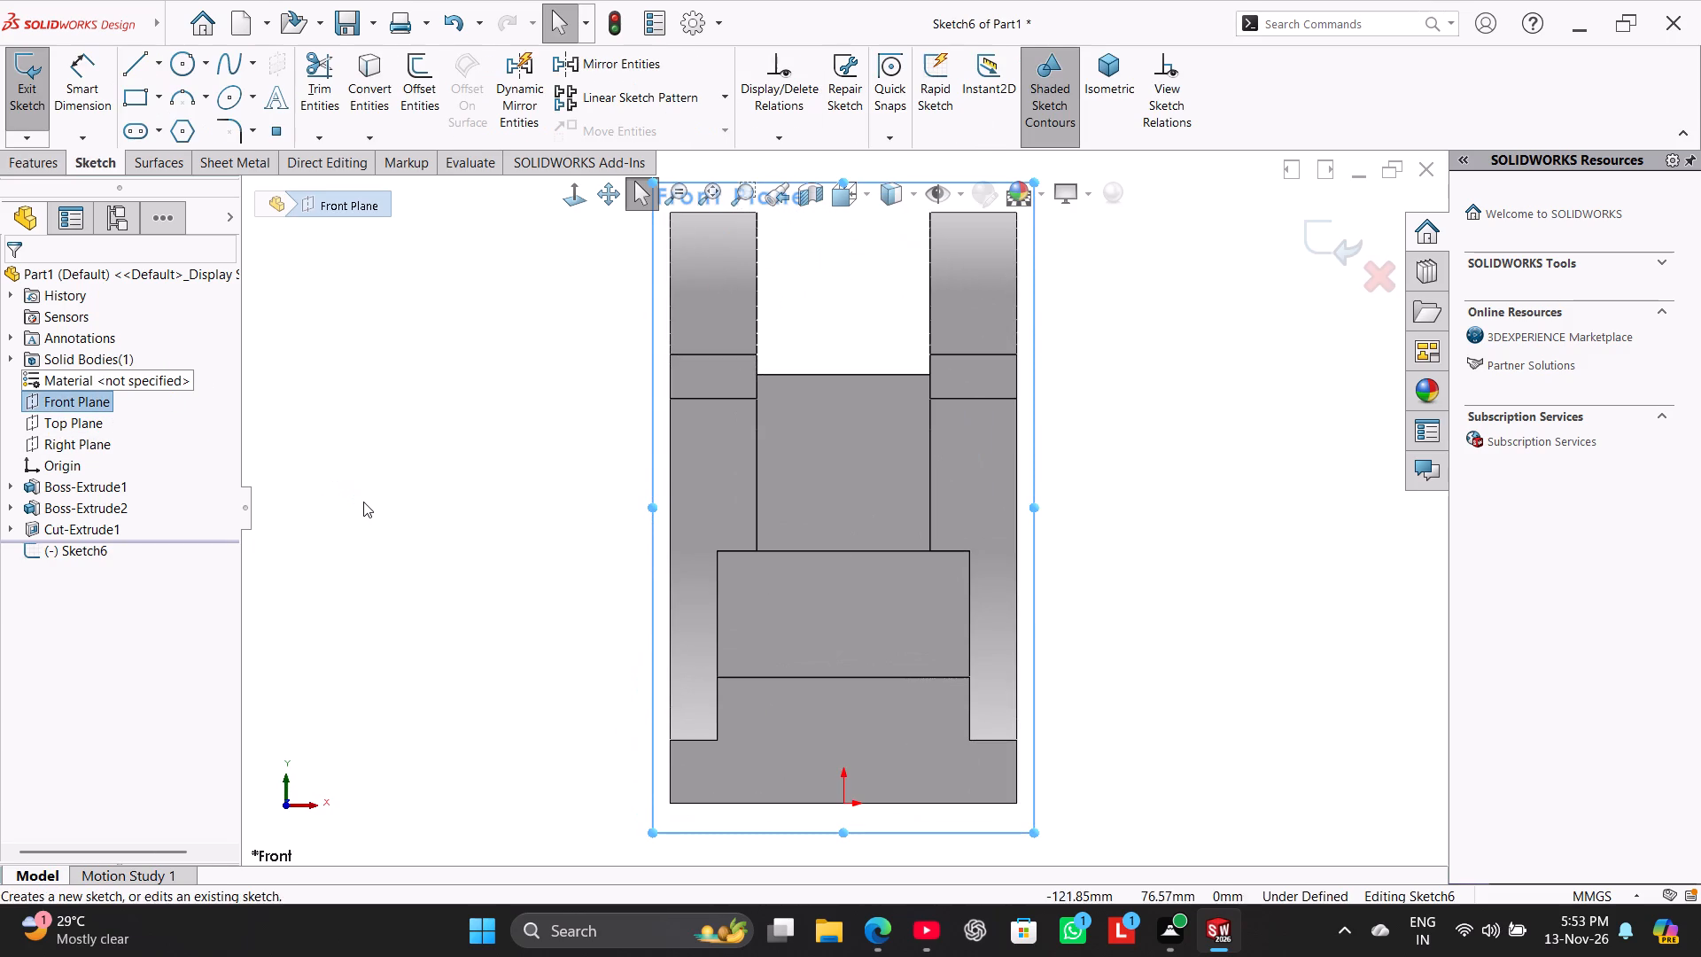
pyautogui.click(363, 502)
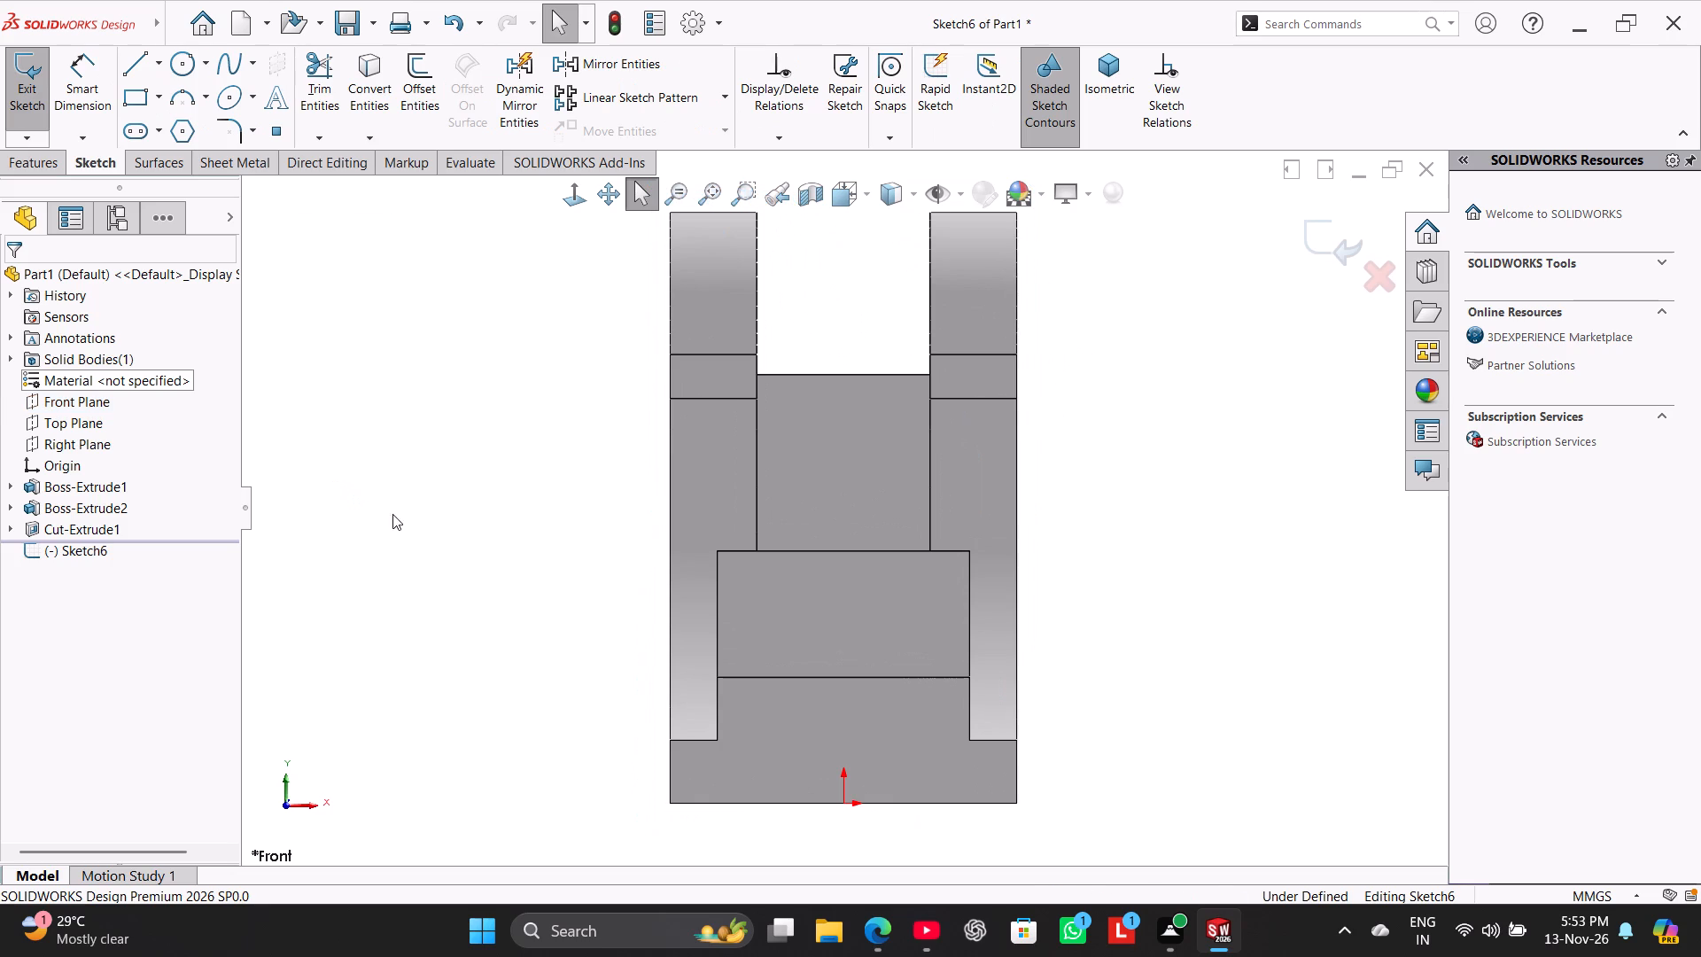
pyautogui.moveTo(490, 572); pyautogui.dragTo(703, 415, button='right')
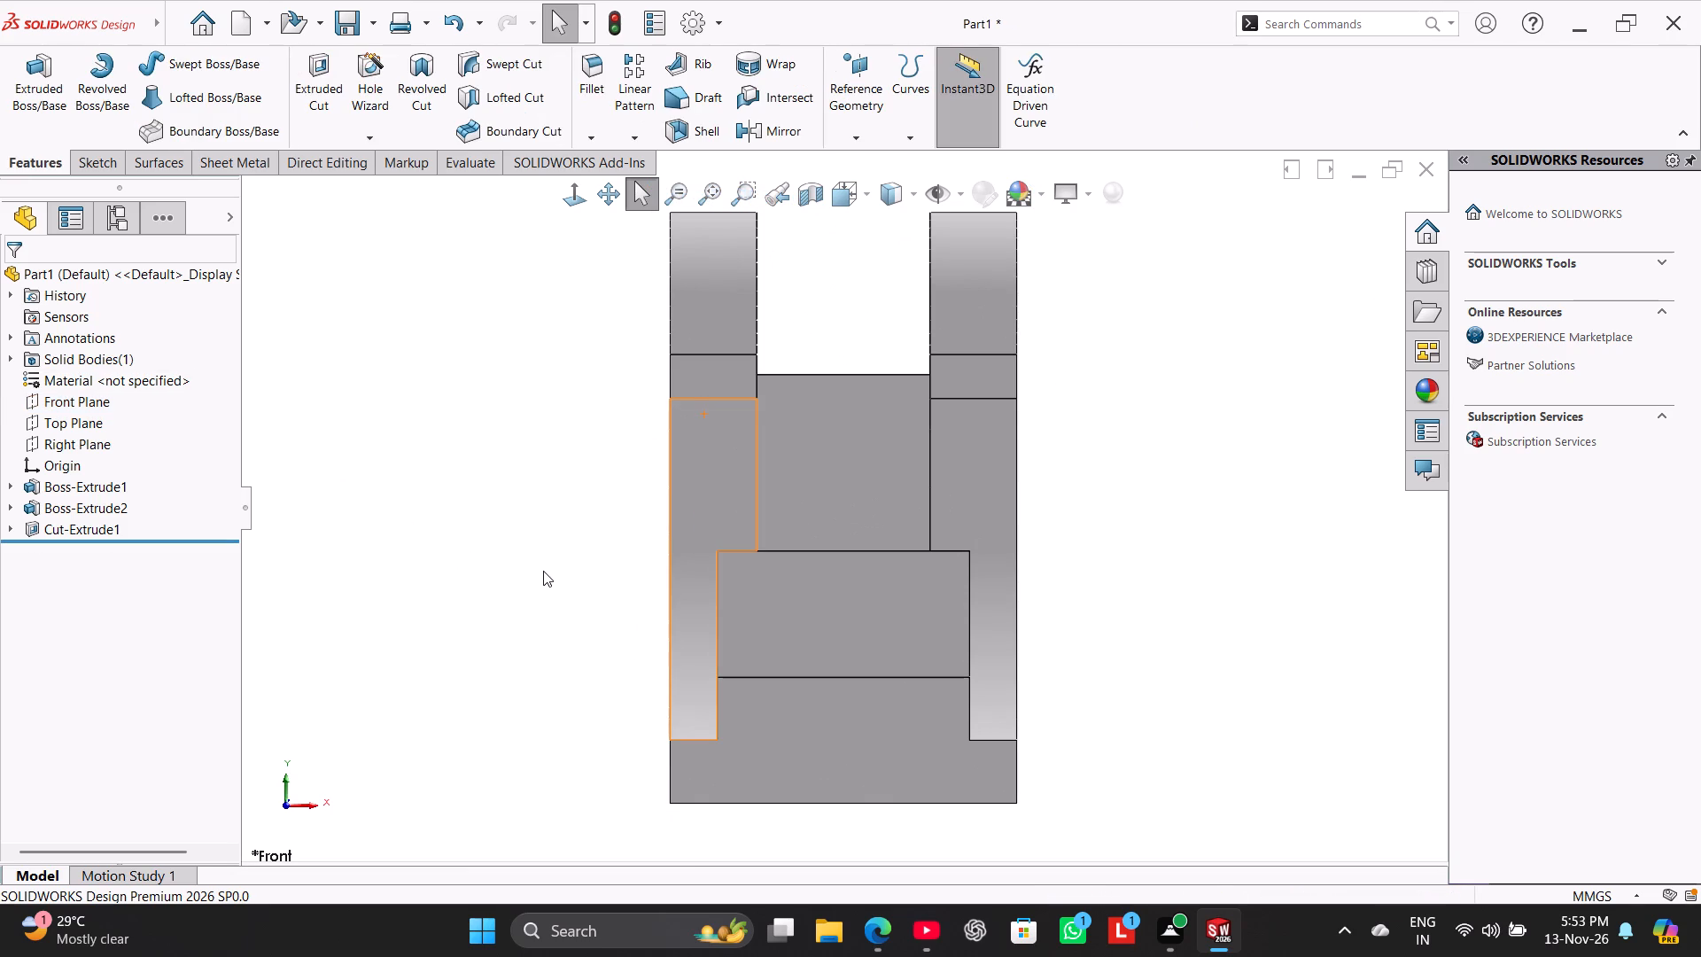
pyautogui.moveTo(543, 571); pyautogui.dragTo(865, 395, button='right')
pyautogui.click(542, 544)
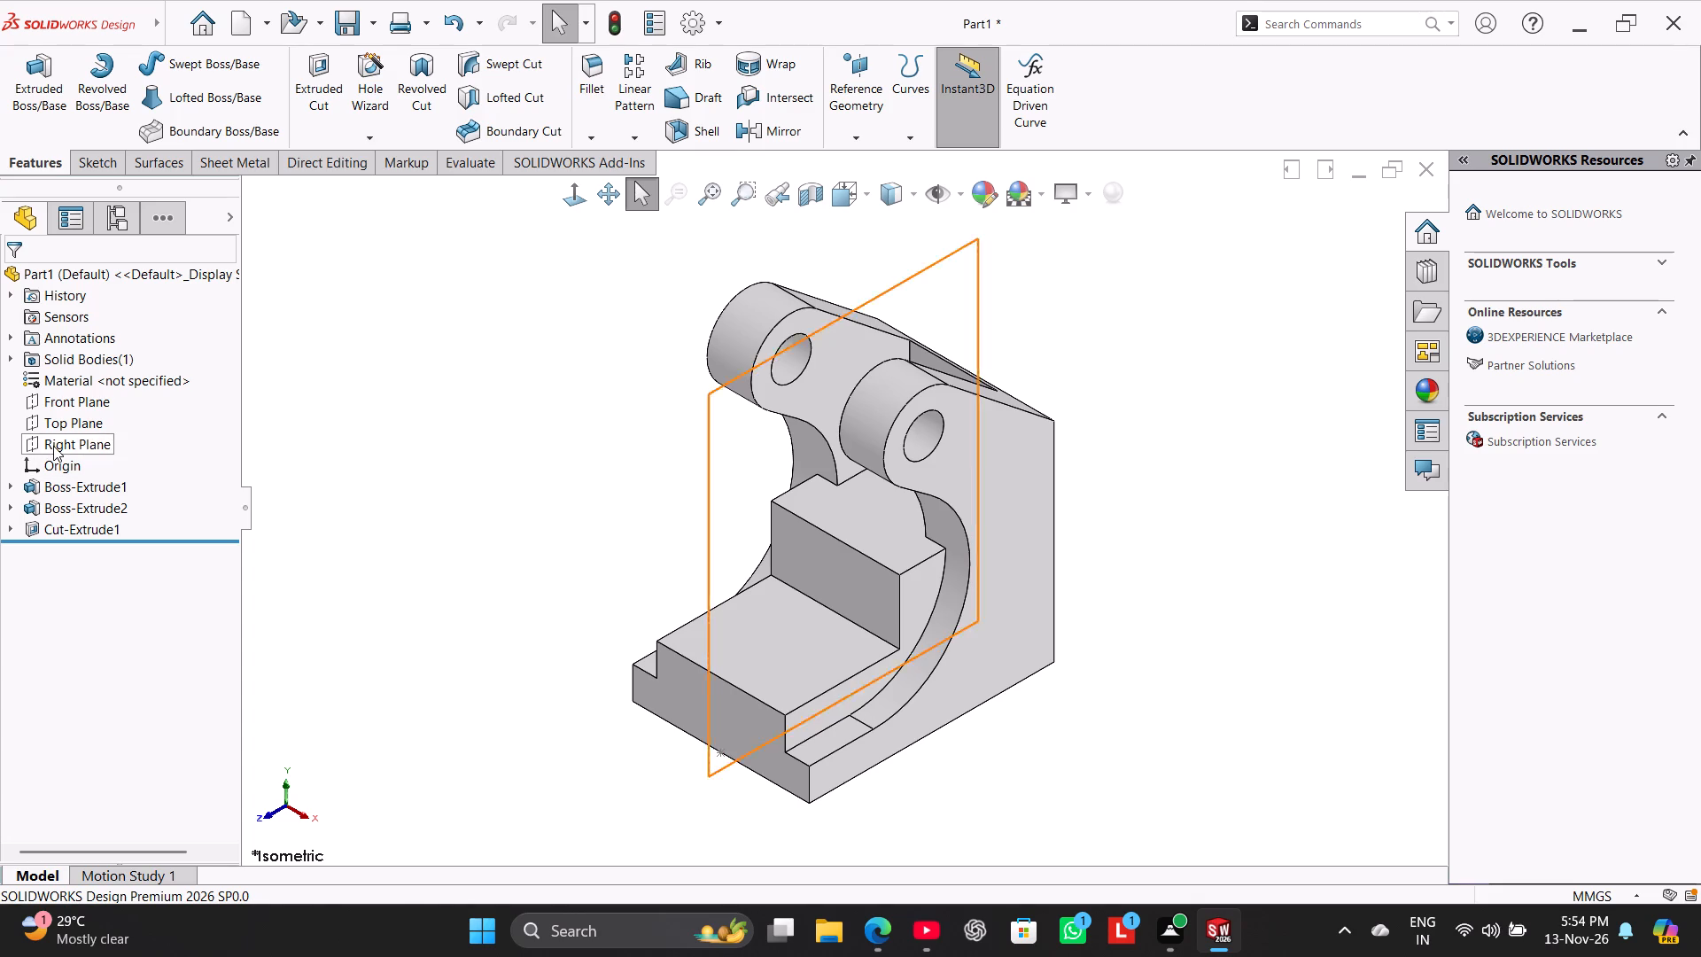
# Start a sketch on the Right Plane and draw a horizontal centerline from the stepped block's upper front corner to beyond the body's rear face.
pyautogui.click(52, 446)
pyautogui.click(82, 416)
pyautogui.click(330, 414)
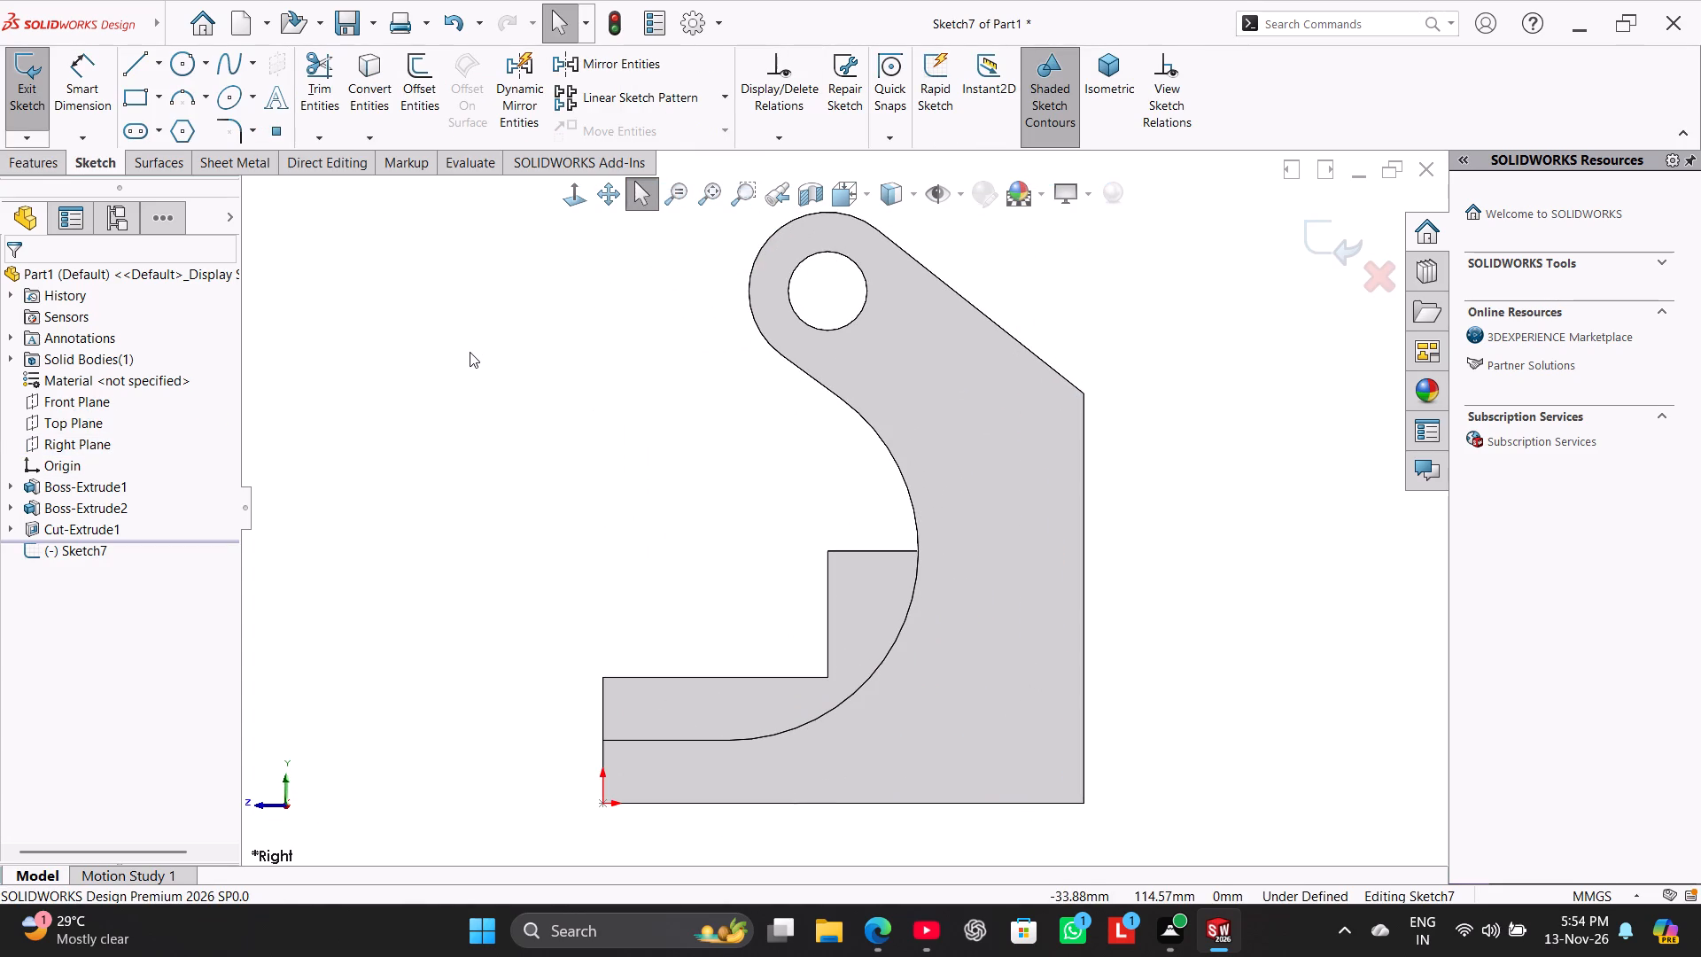
pyautogui.click(158, 68)
pyautogui.click(184, 111)
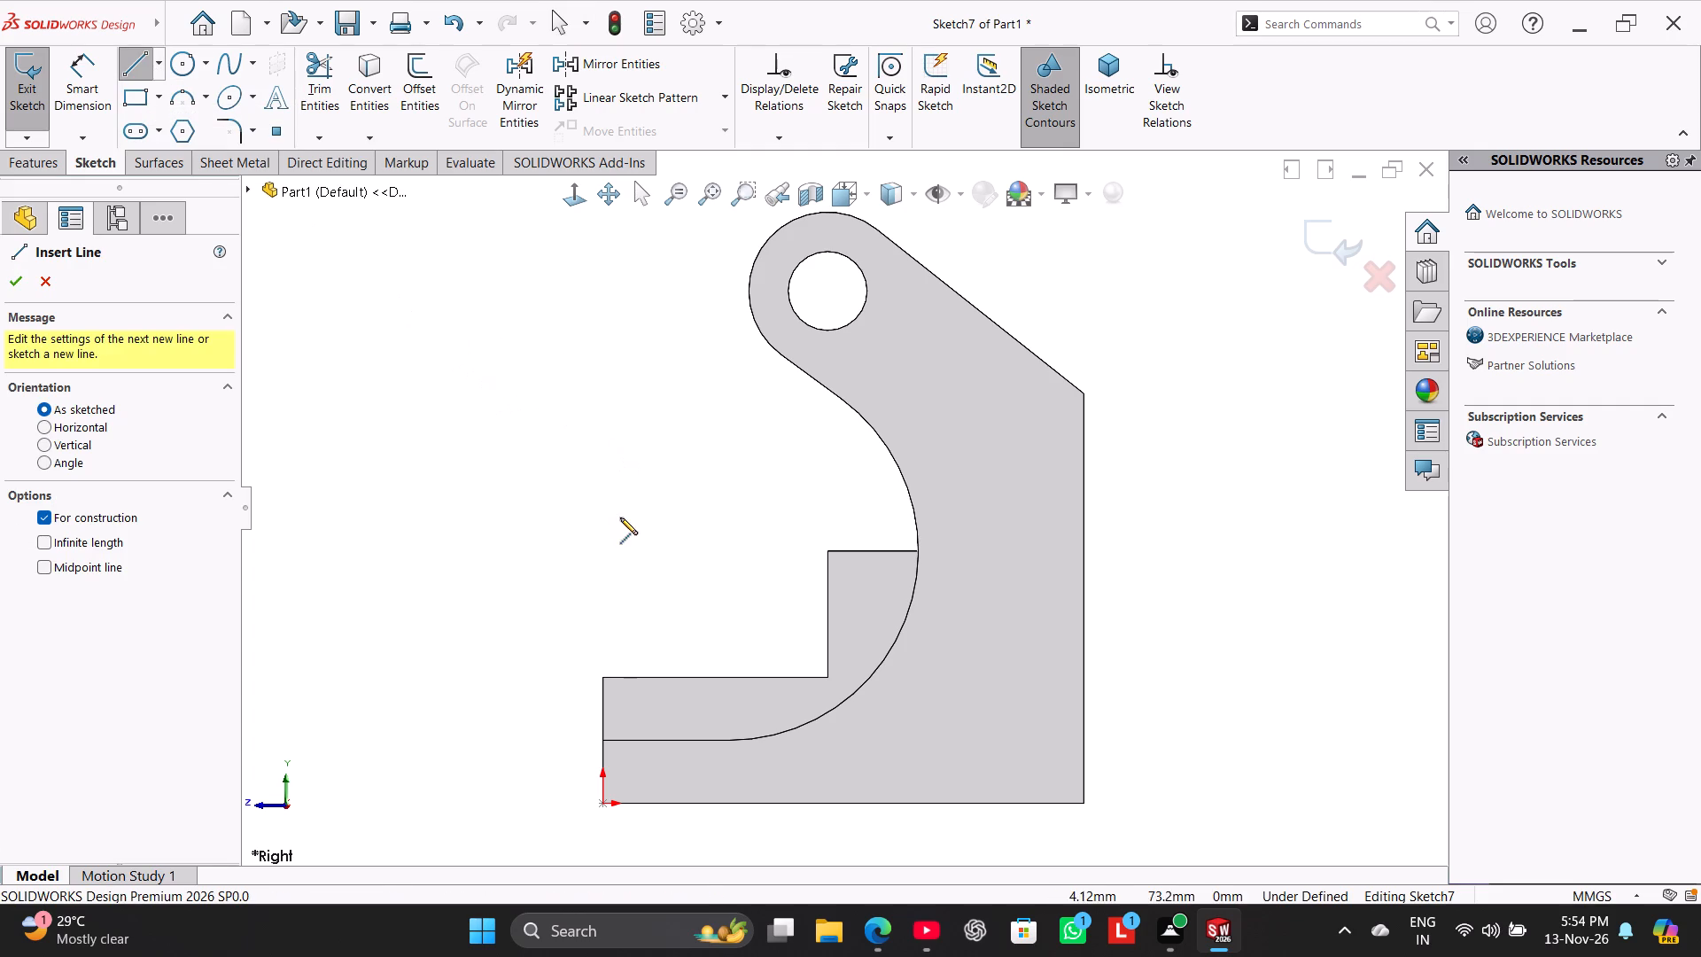
pyautogui.click(826, 552)
pyautogui.click(1302, 551)
pyautogui.rightClick(1288, 429)
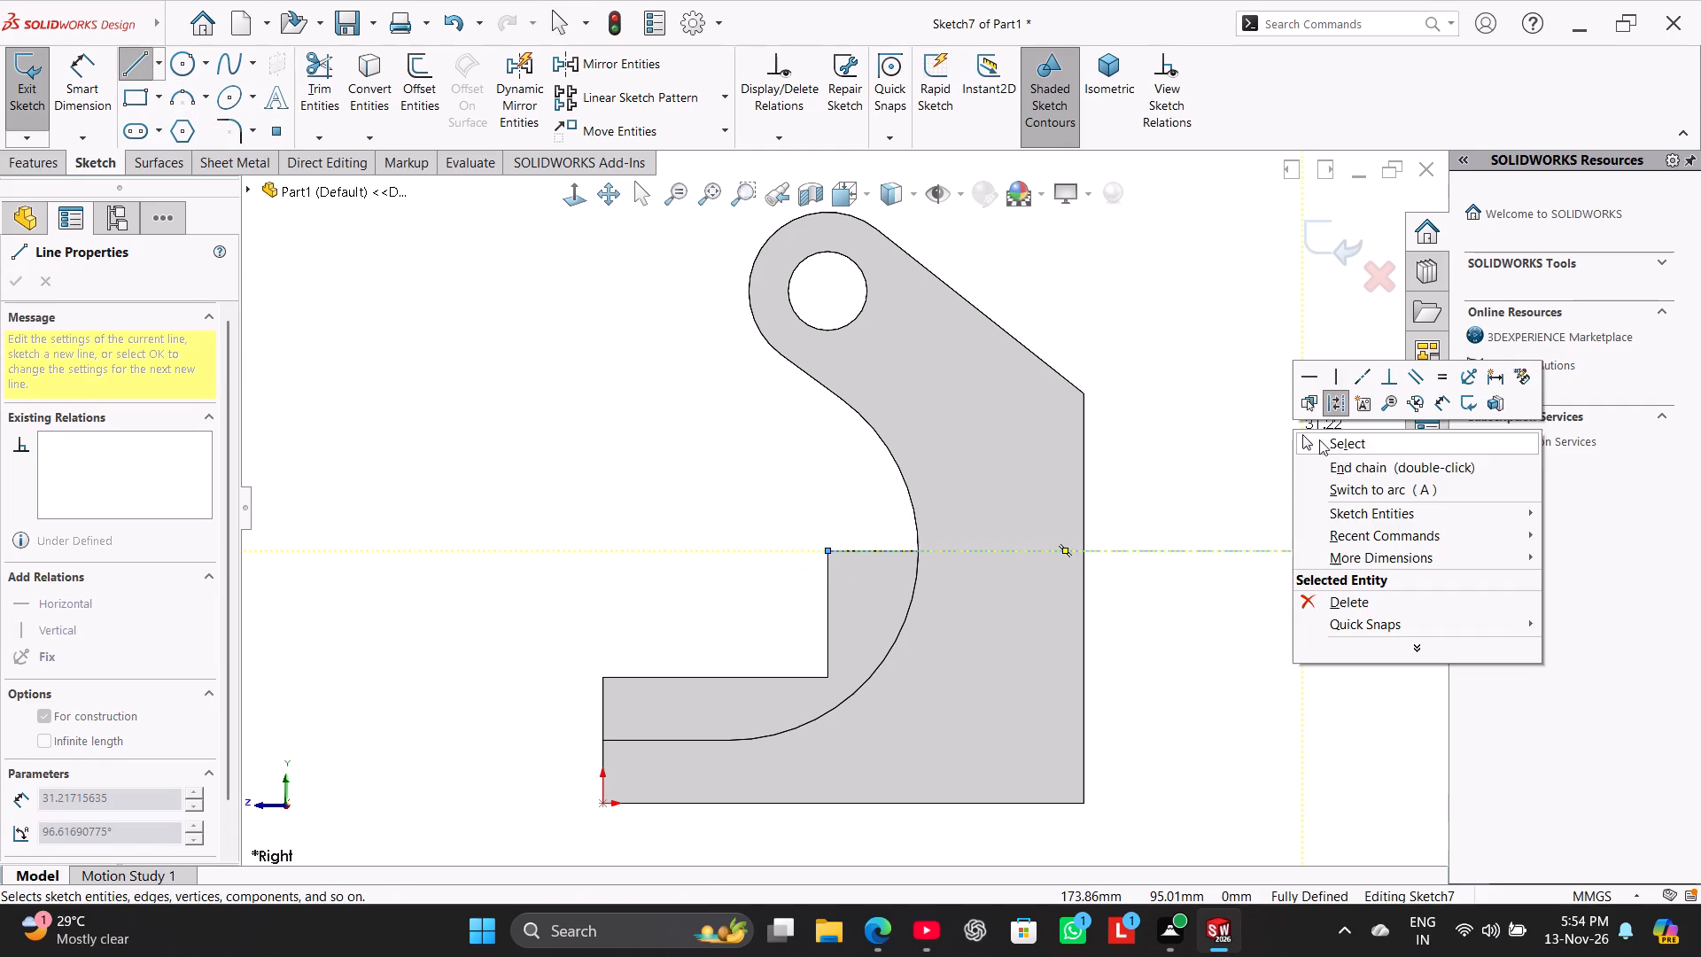
pyautogui.click(1340, 446)
pyautogui.scroll(2, 1278, 649)
pyautogui.scroll(-2, 1270, 652)
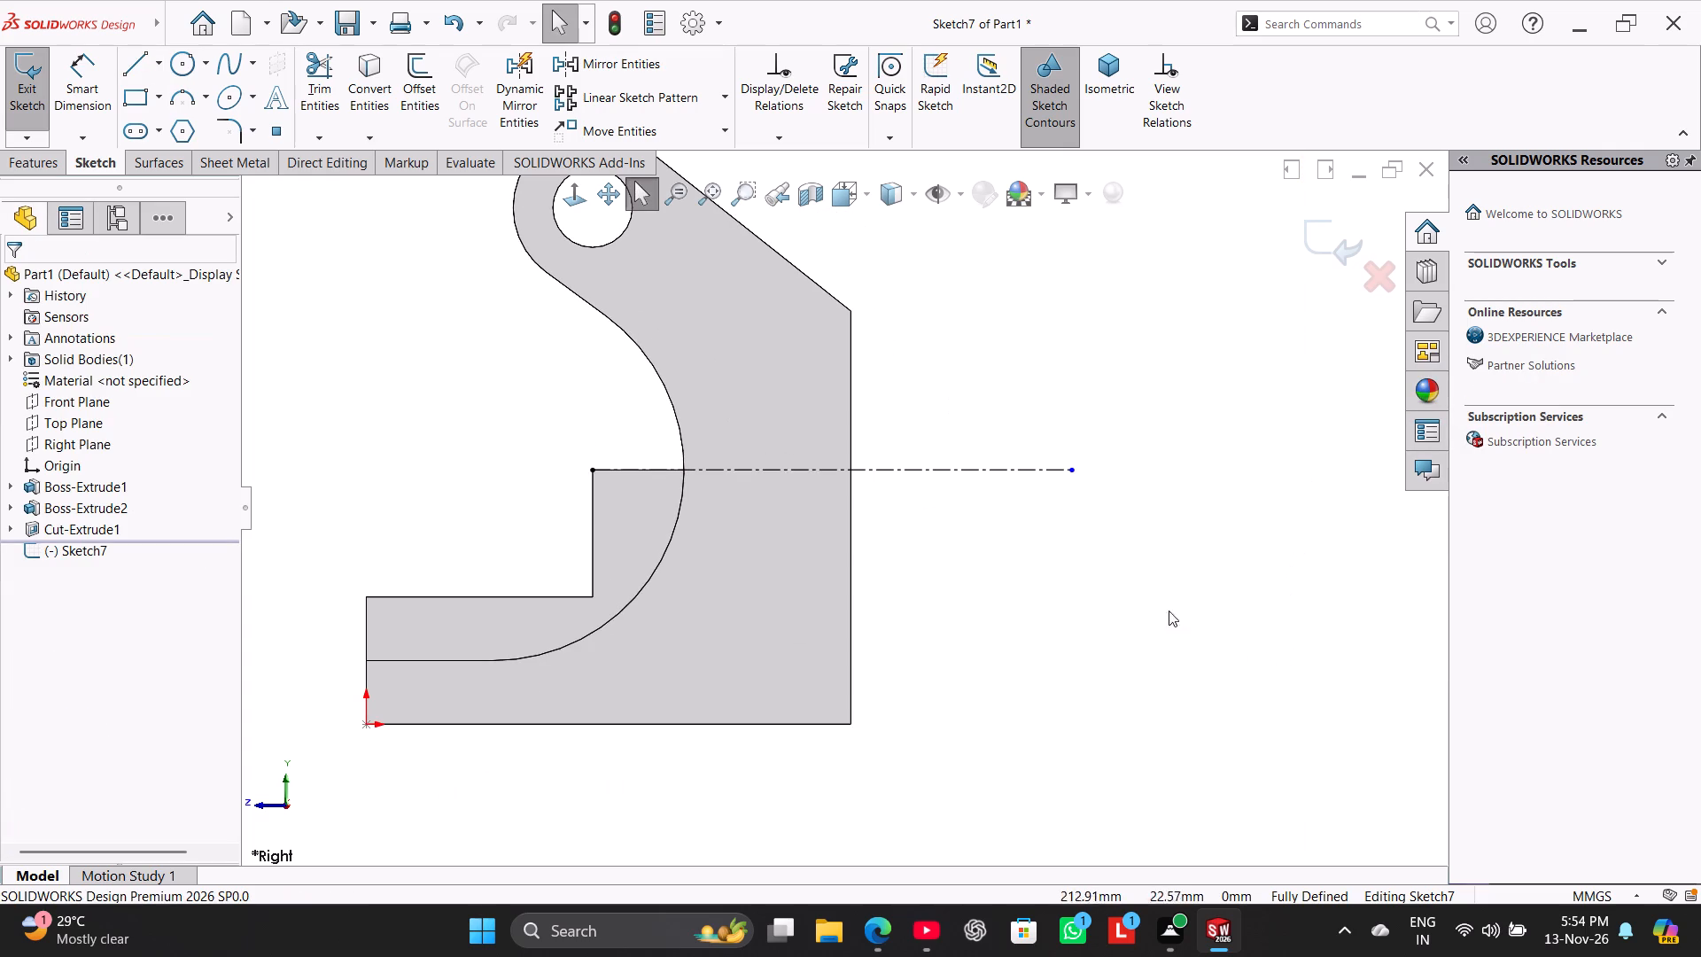
# Sketch an open stepped line profile from the body's rear edge, with two steps, a slanted line, a small notch and a shaft end reaching centerline level.
pyautogui.click(132, 65)
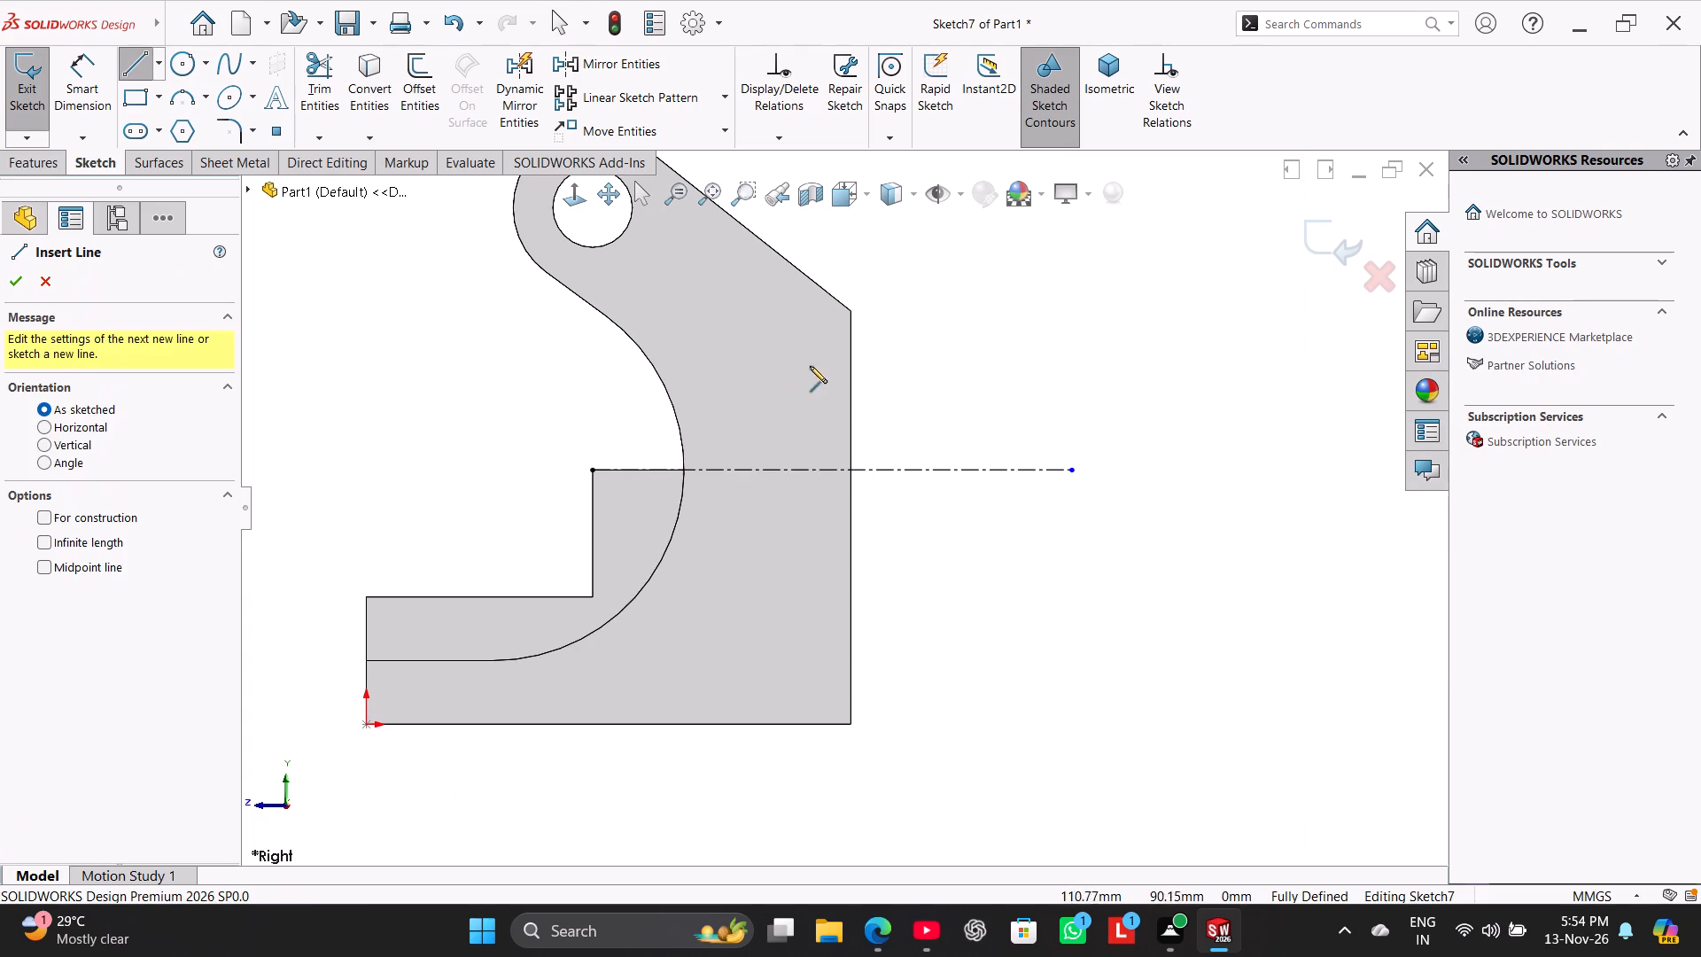
pyautogui.click(850, 344)
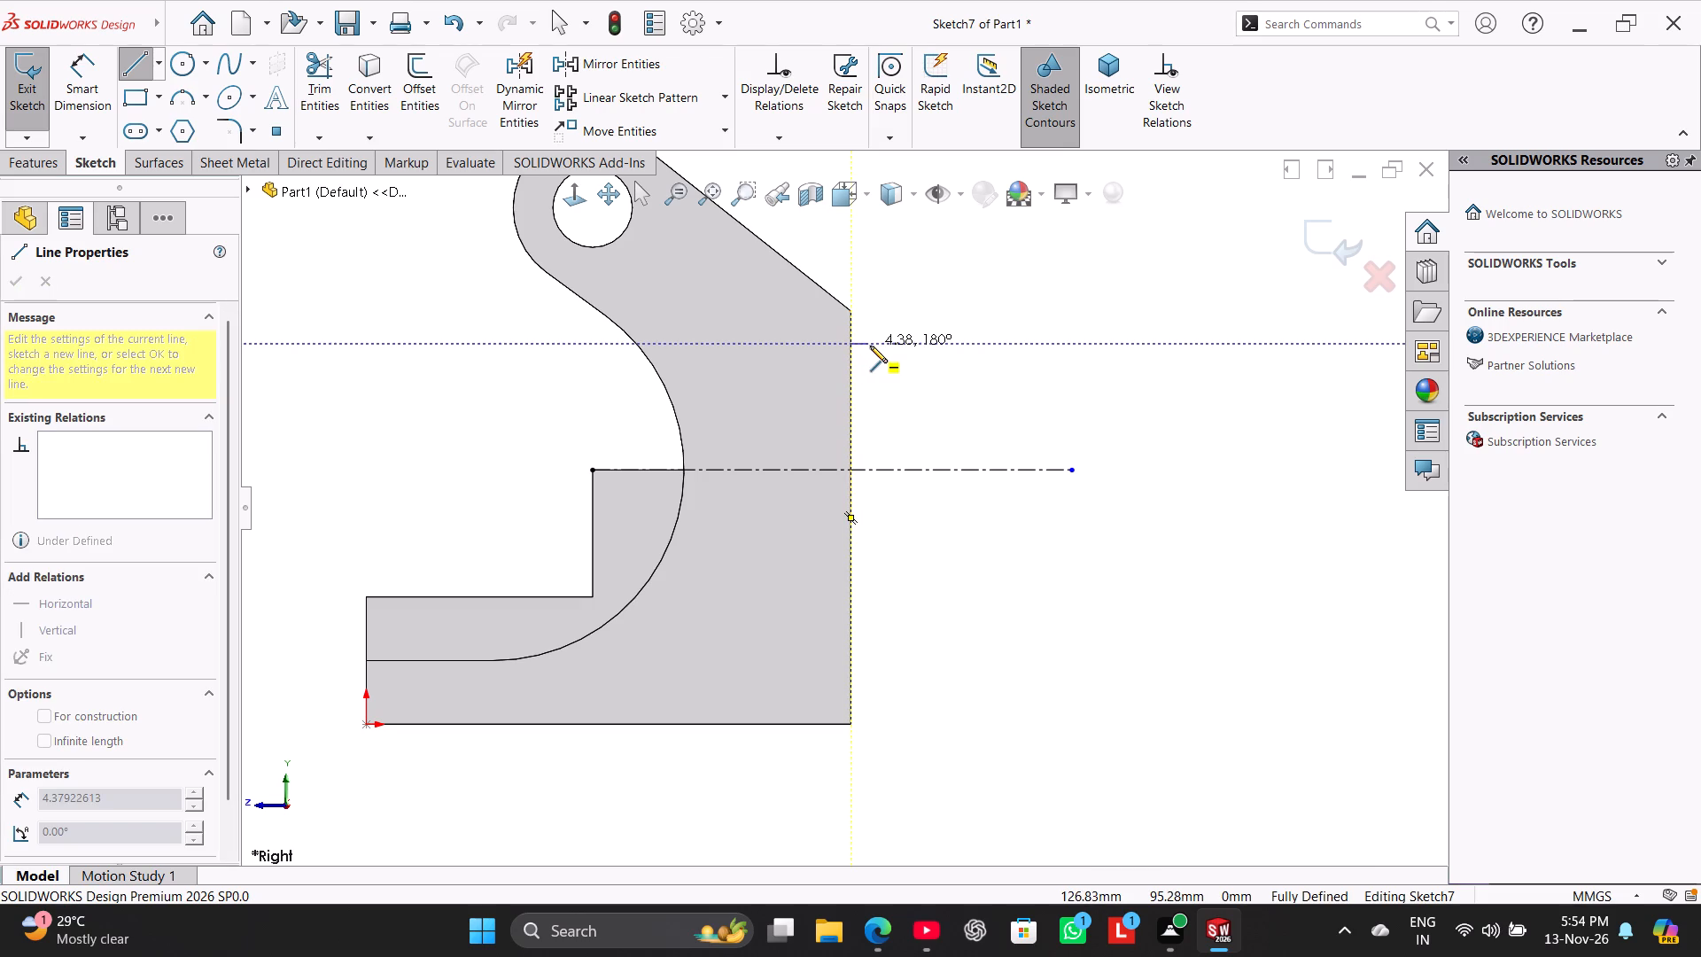
pyautogui.click(870, 346)
pyautogui.click(871, 374)
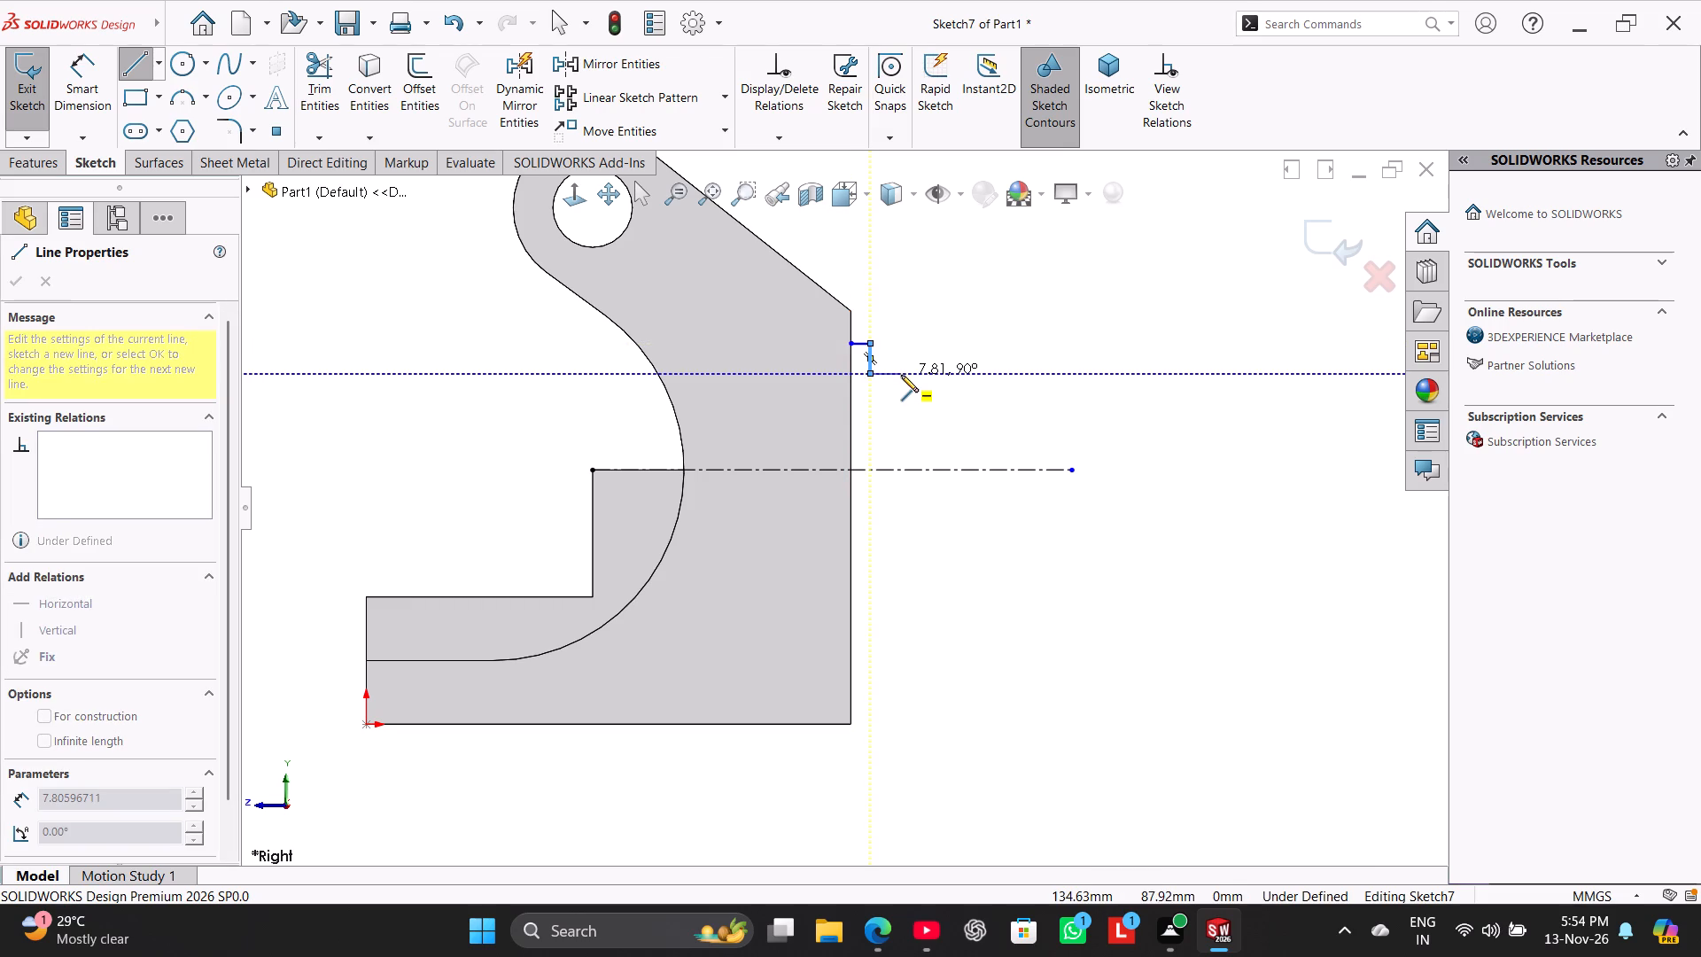
pyautogui.click(896, 376)
pyautogui.click(900, 411)
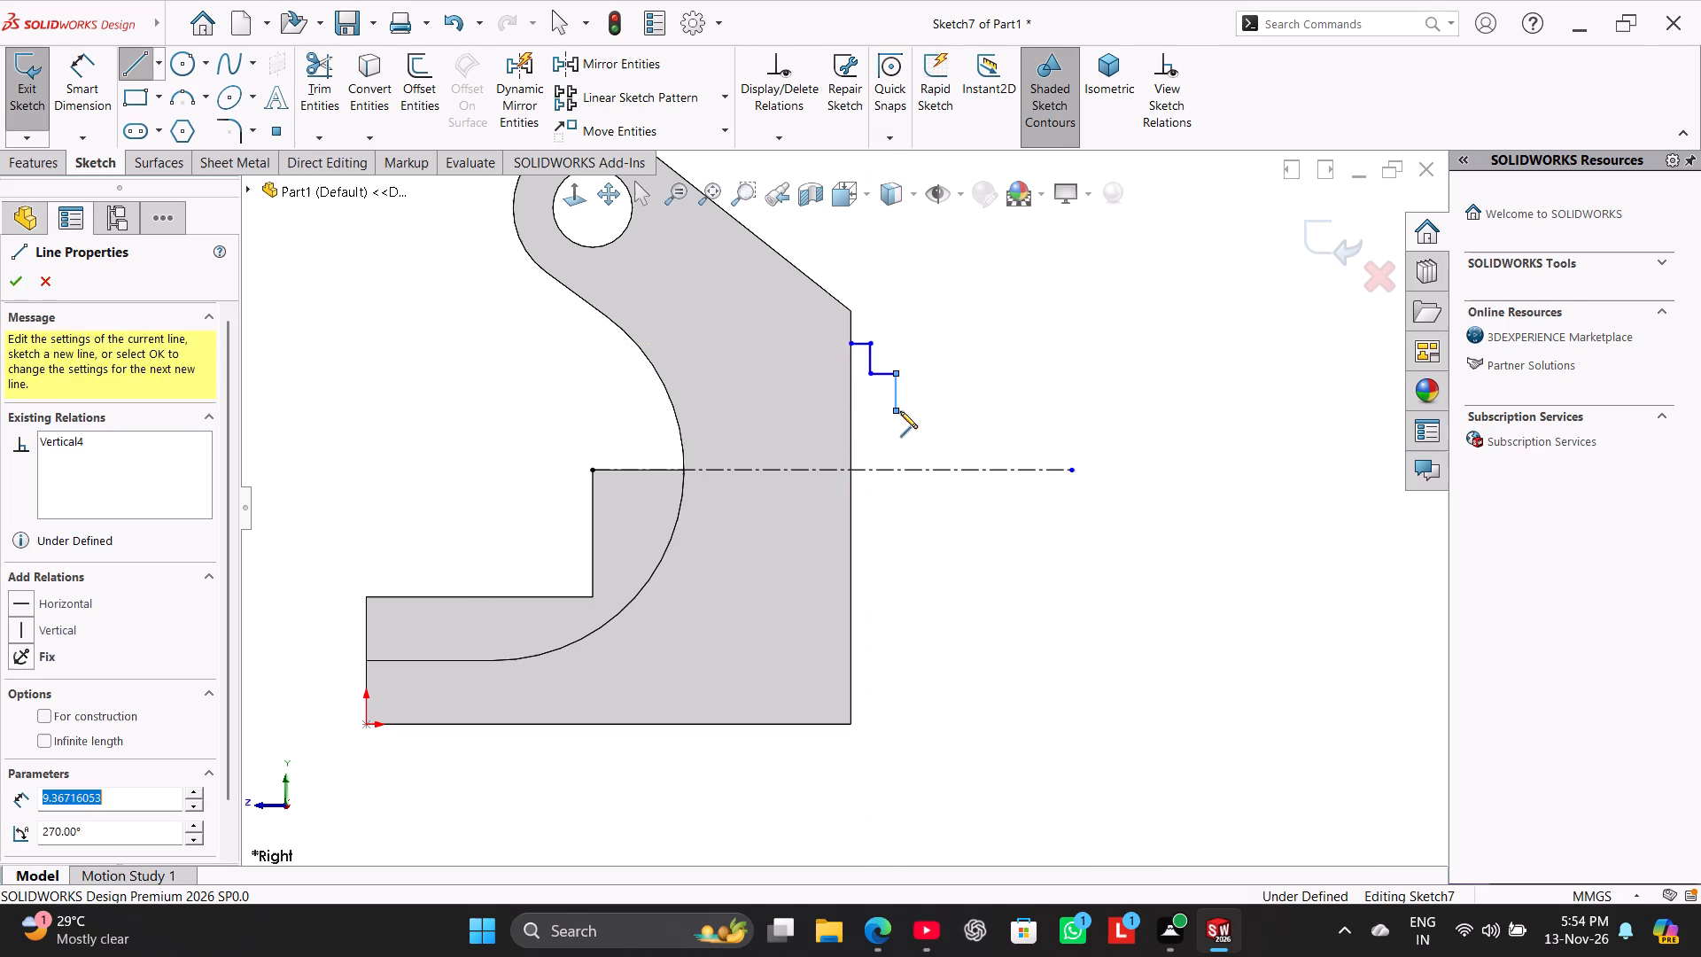
pyautogui.click(1010, 430)
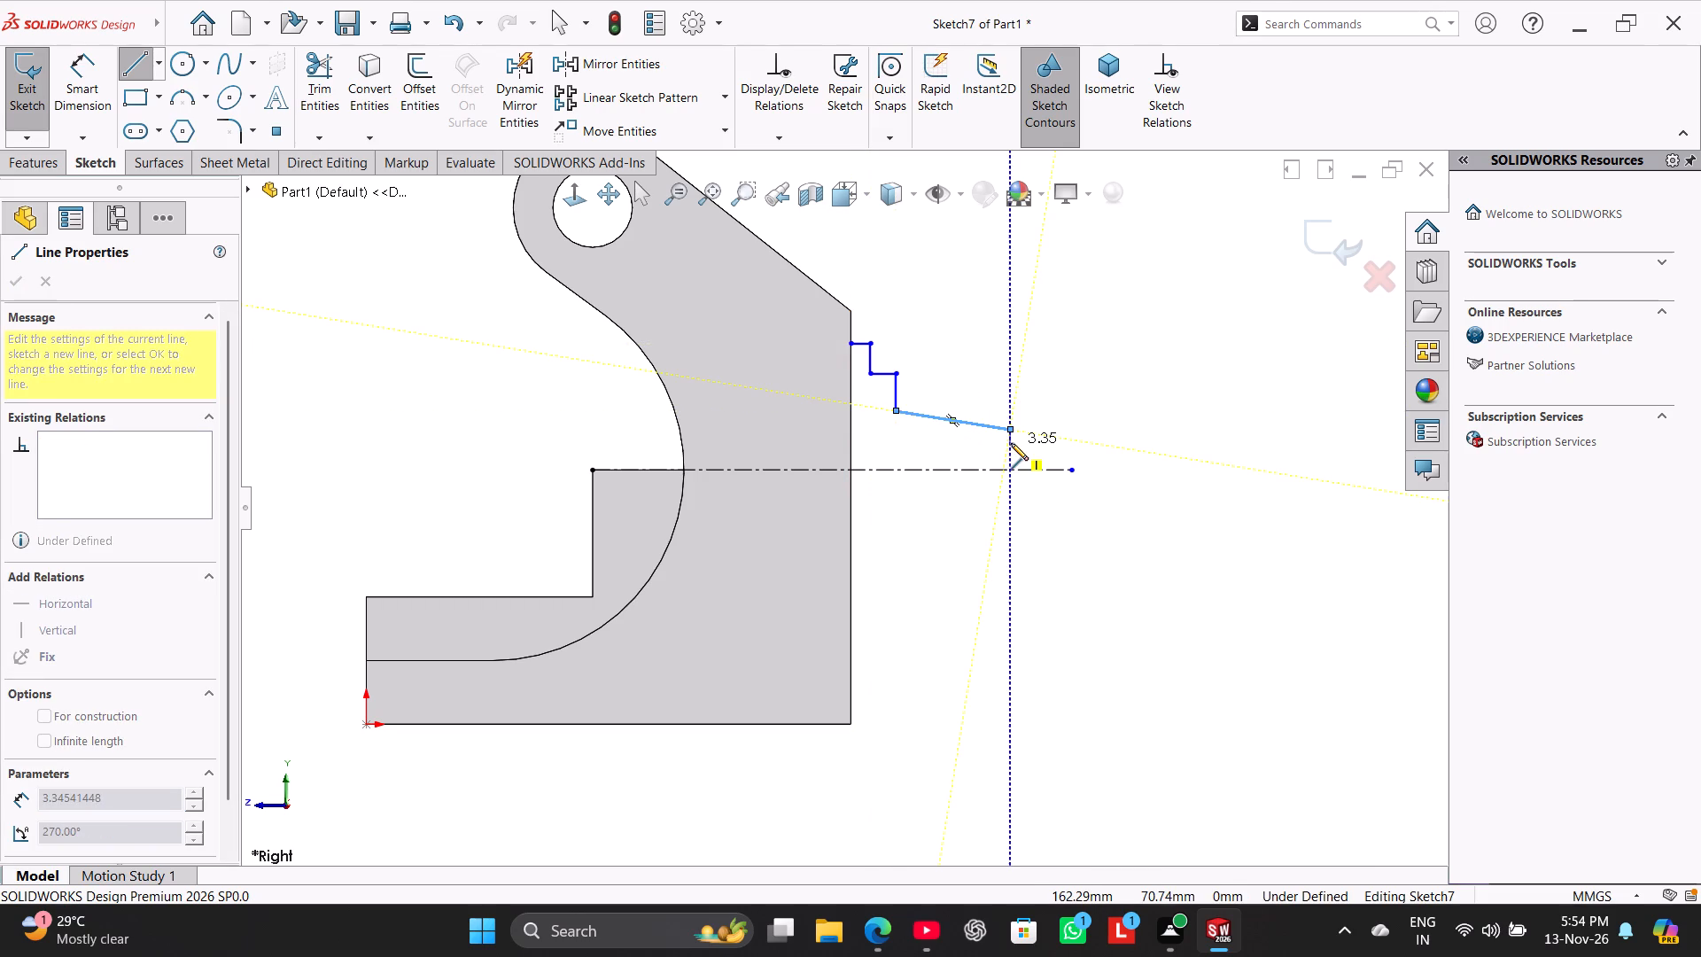
pyautogui.click(1011, 450)
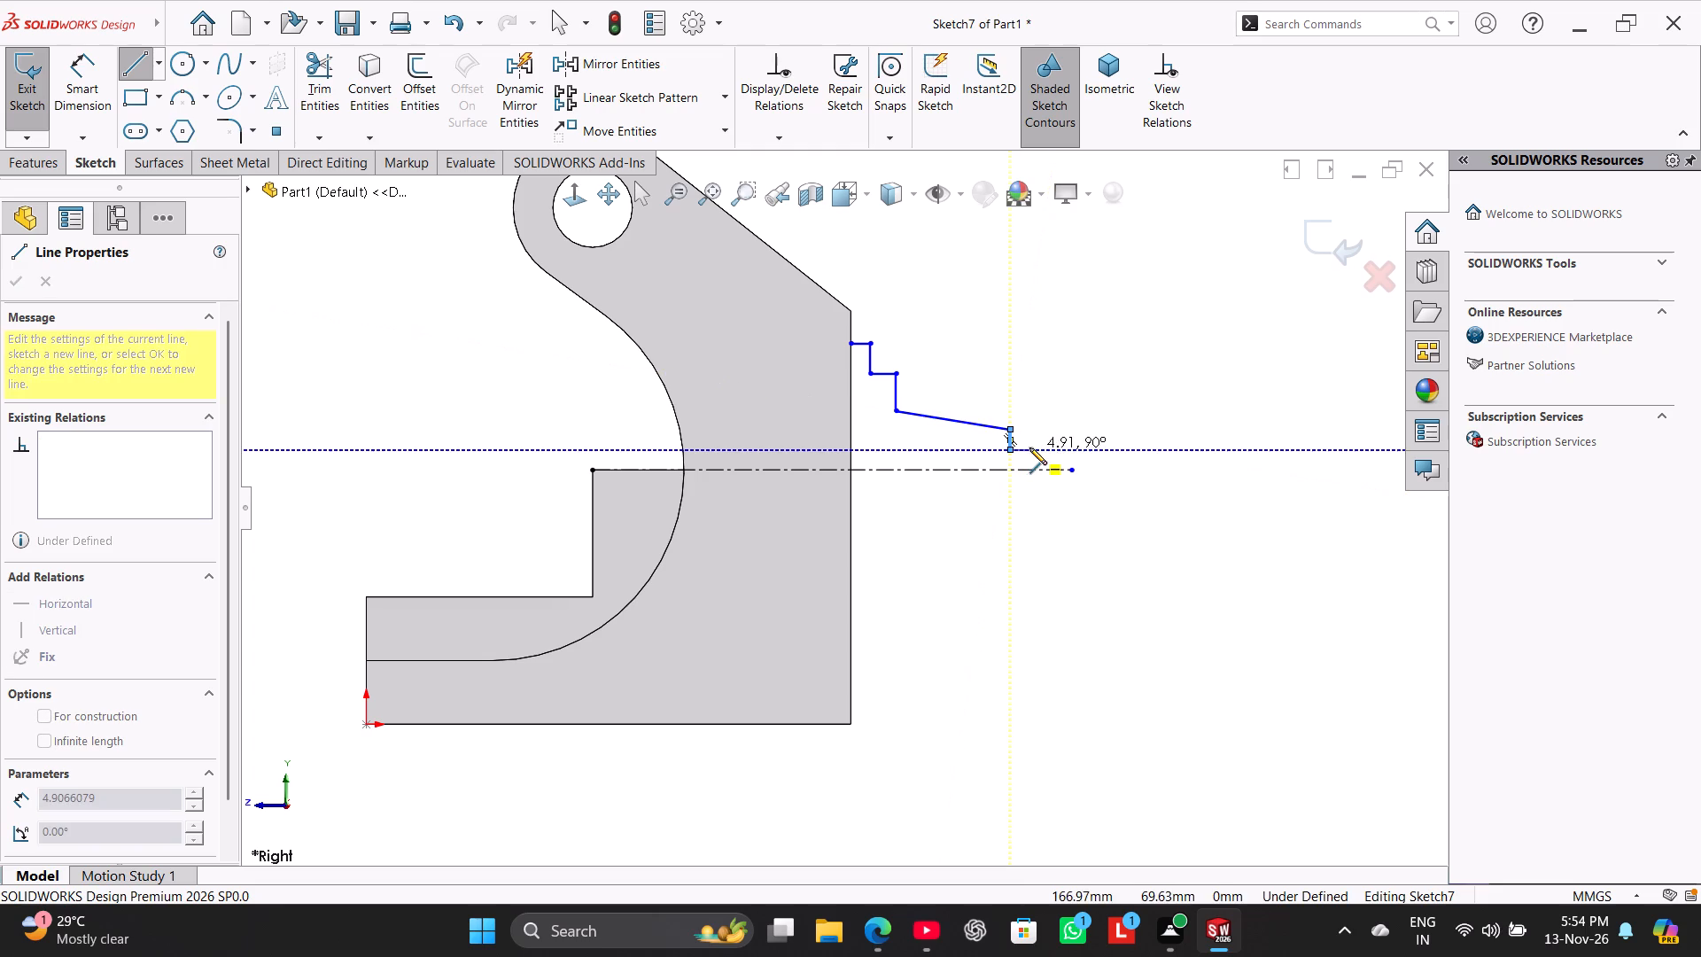
pyautogui.click(1029, 447)
pyautogui.click(1029, 435)
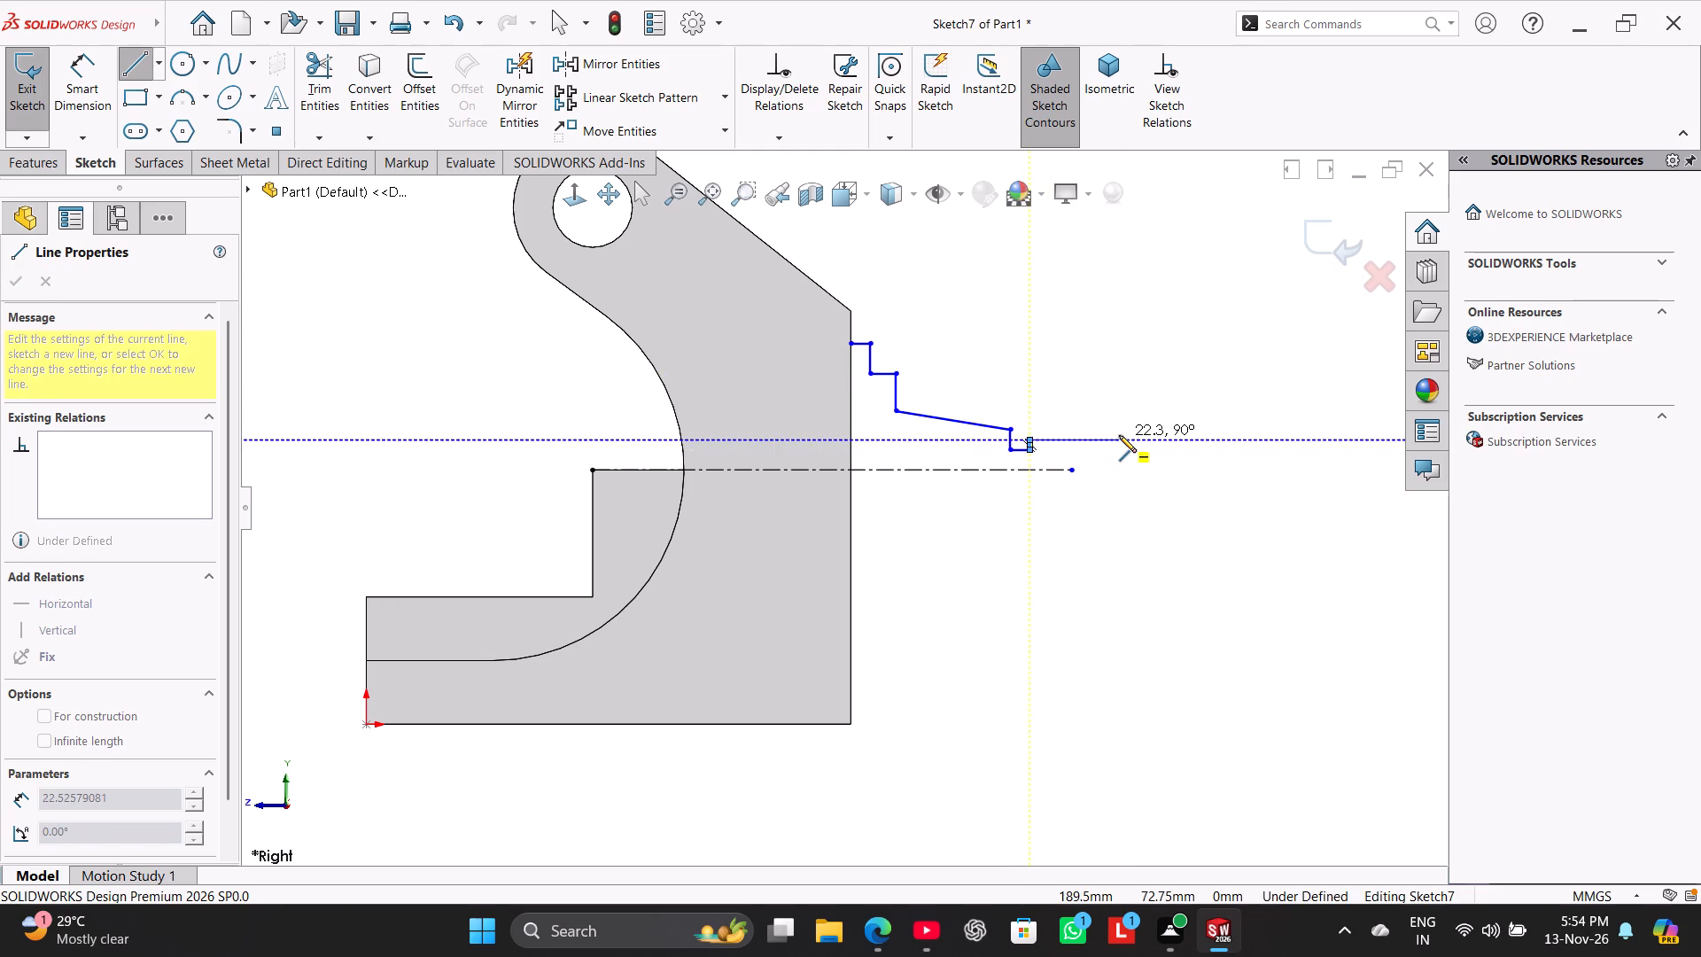
pyautogui.click(1119, 435)
pyautogui.click(1123, 474)
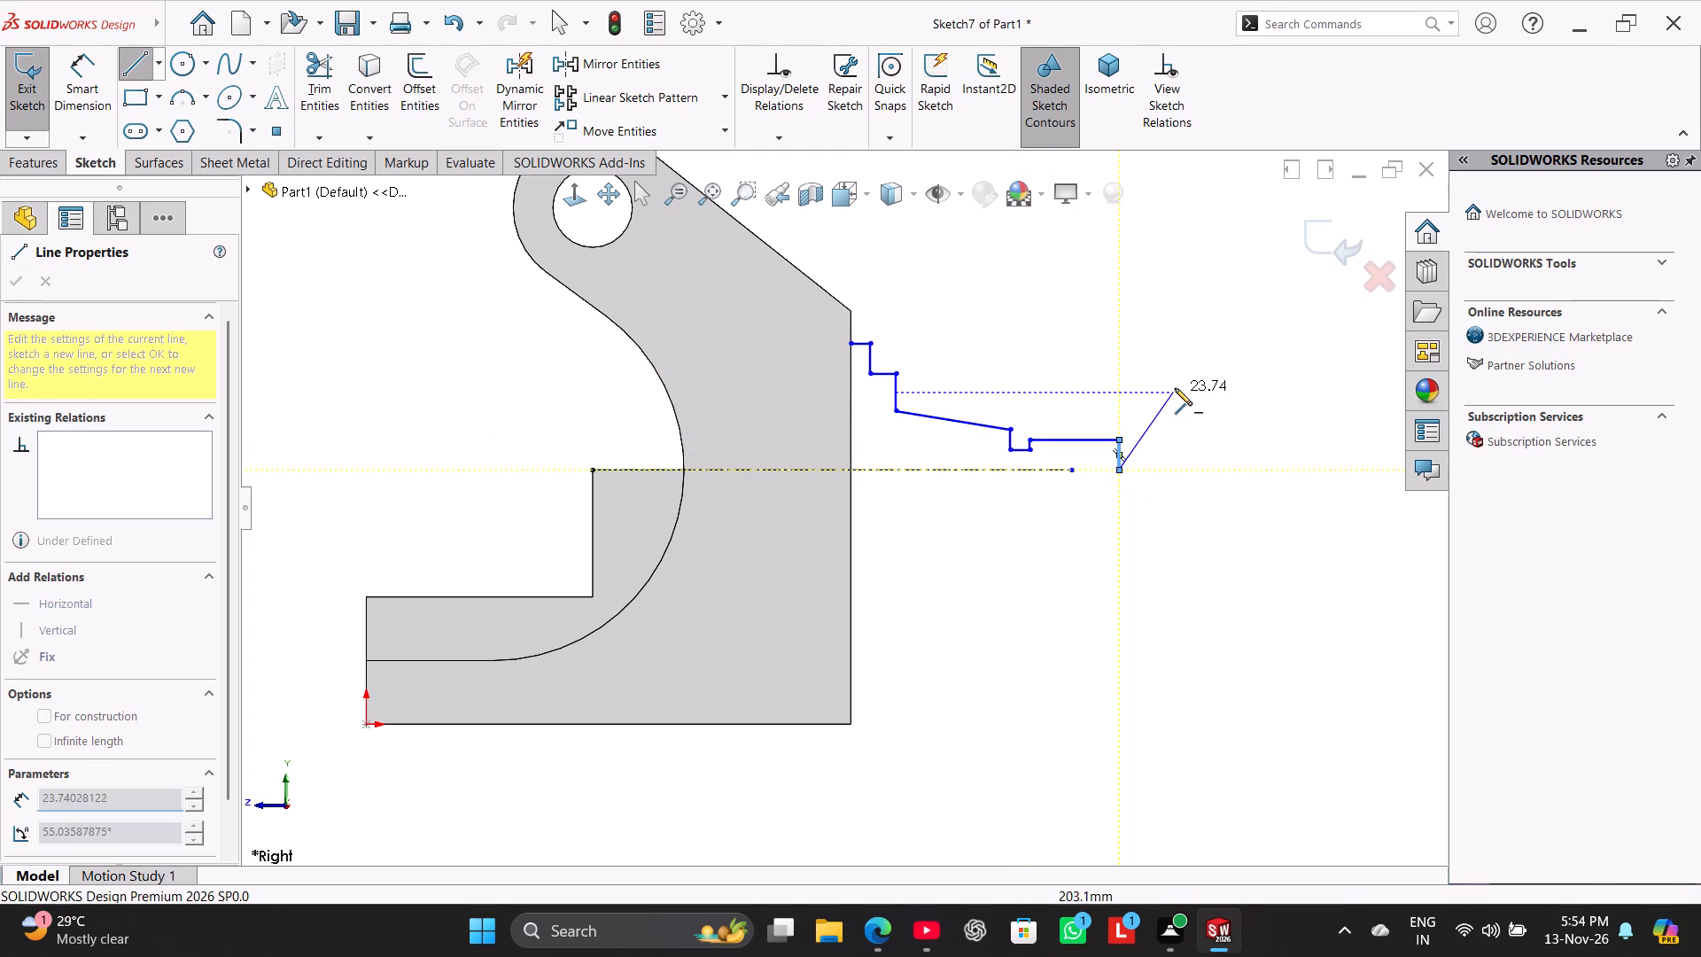
pyautogui.rightClick(1177, 387)
pyautogui.click(1202, 403)
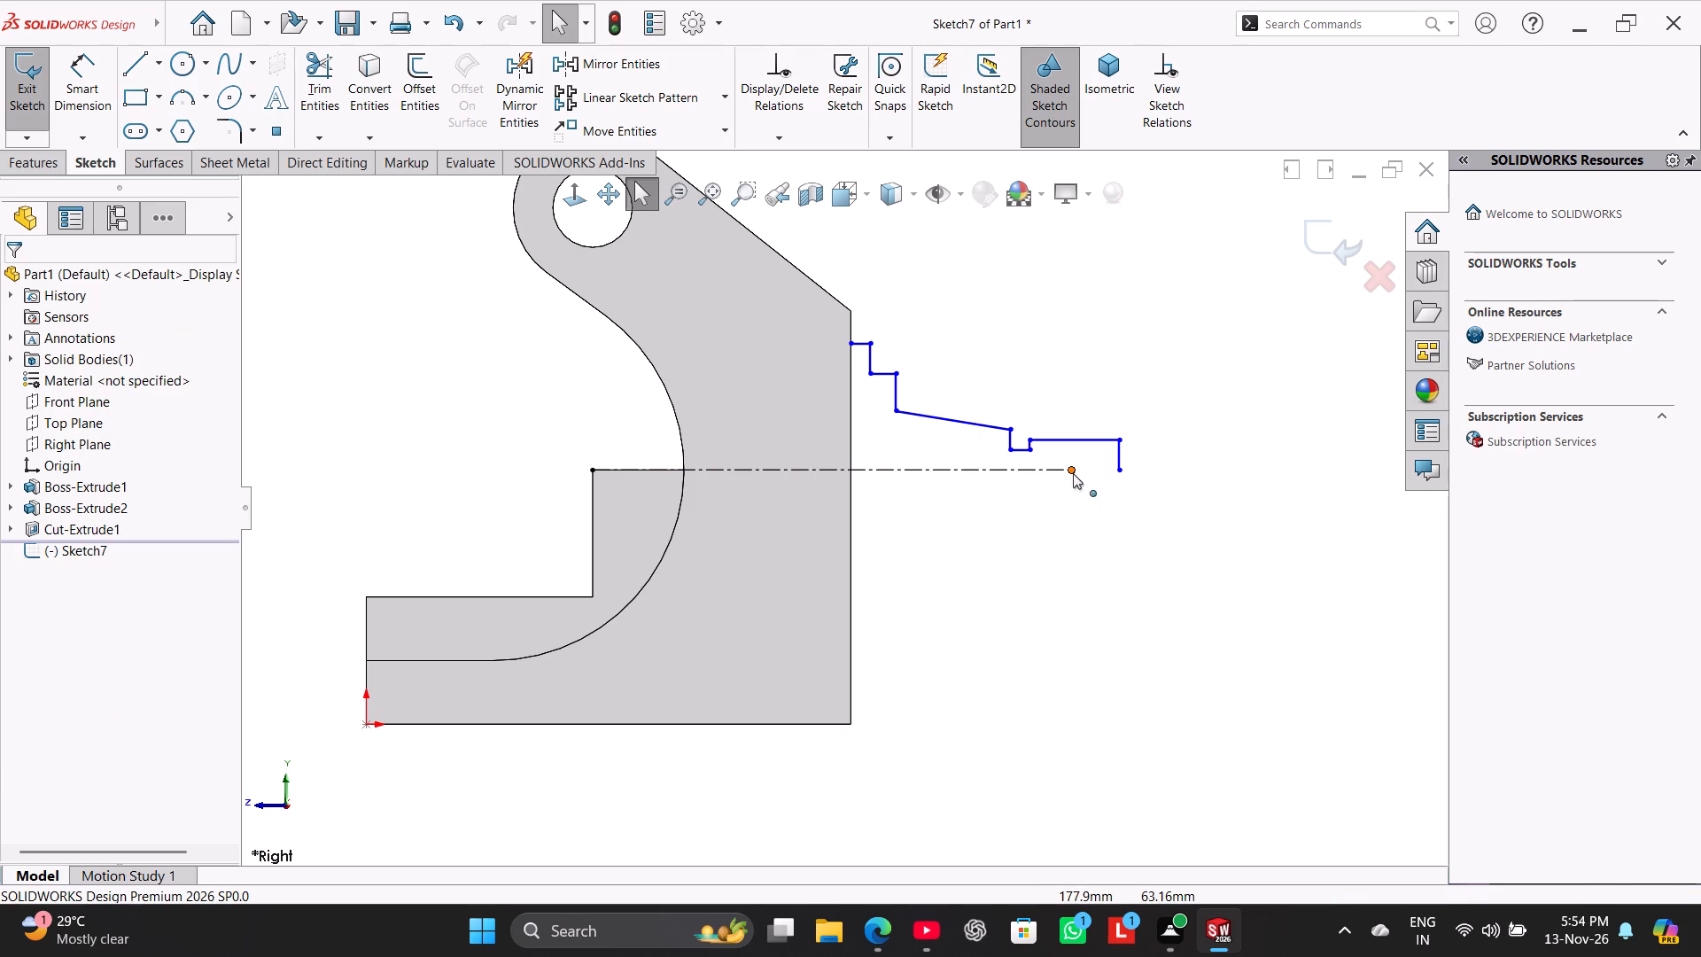
# Extend the centerline's rear end to meet the profile's lower end point.
pyautogui.moveTo(1073, 473); pyautogui.dragTo(1122, 471)
pyautogui.moveTo(1076, 544); pyautogui.dragTo(1066, 537)
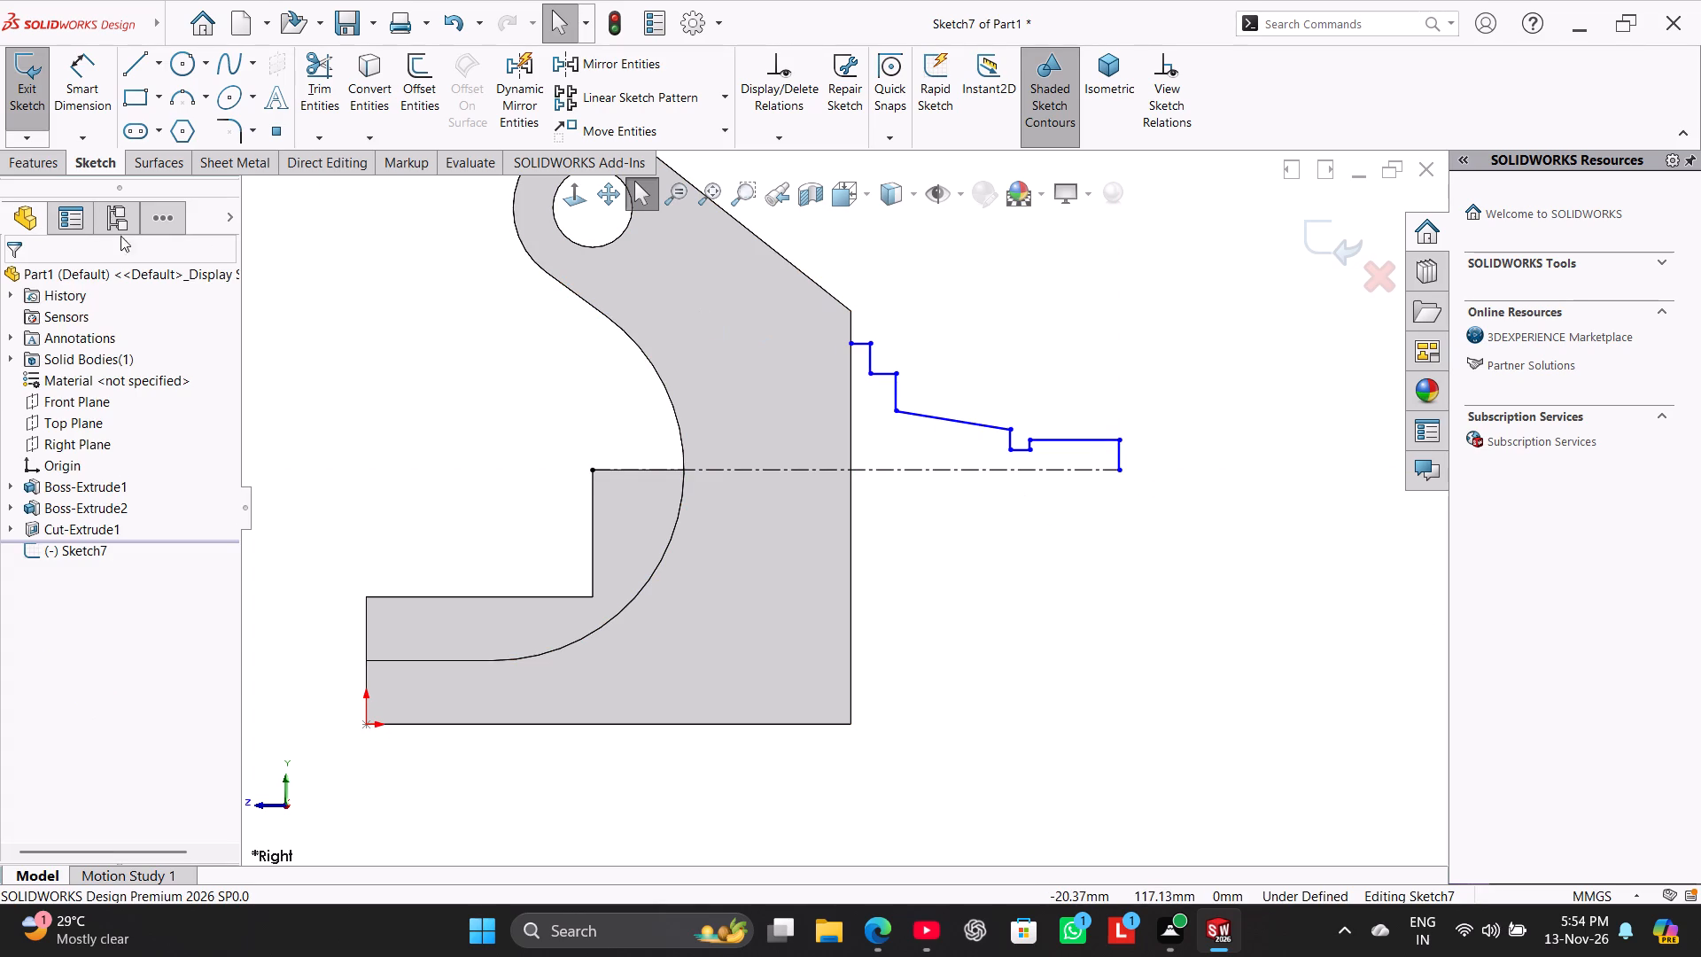
# Draw a vertical line along the body's rear edge from the profile's upper start point to the centerline.
pyautogui.click(131, 74)
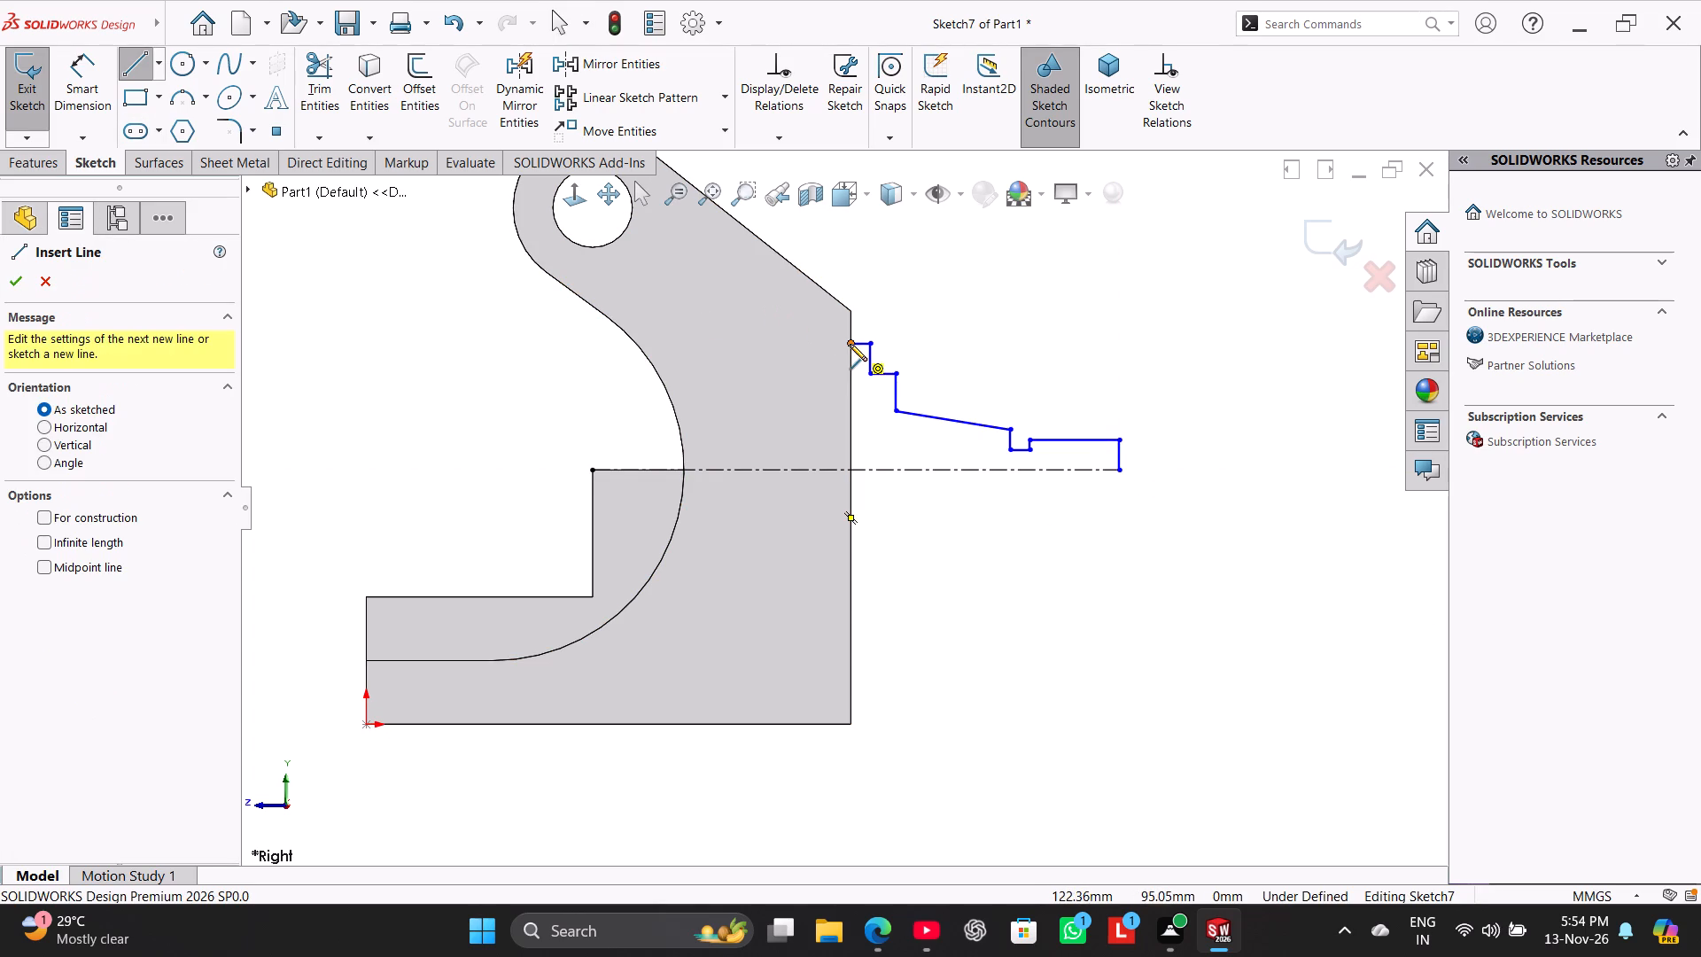
pyautogui.click(850, 342)
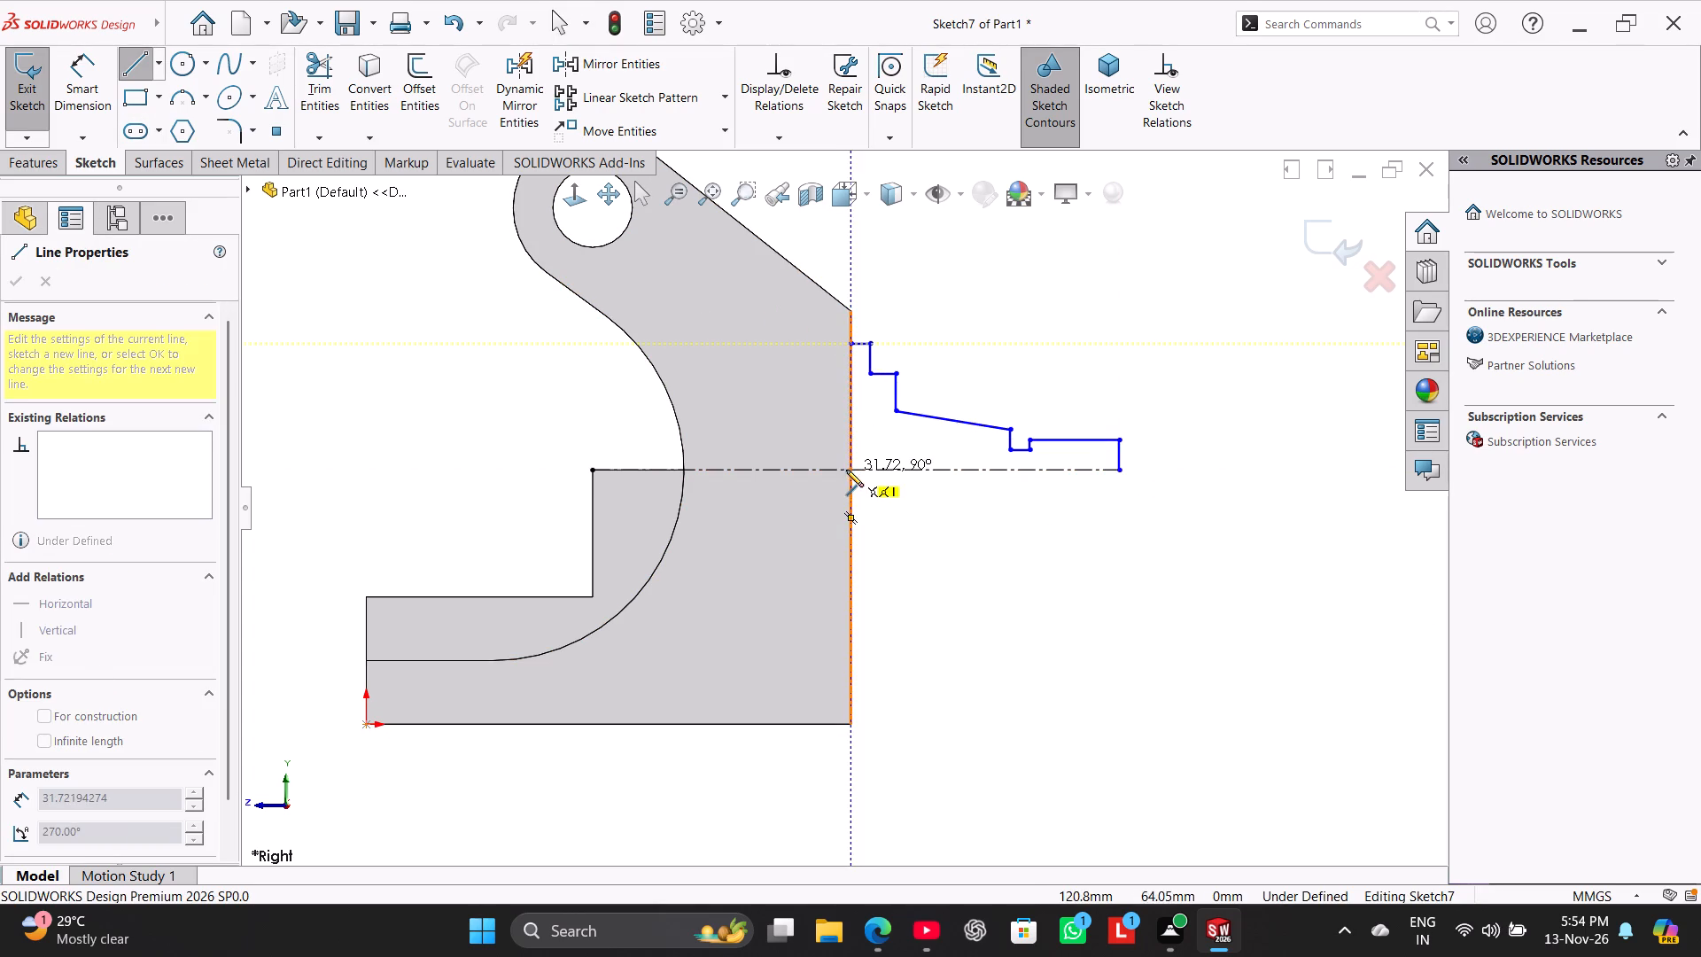
pyautogui.click(846, 470)
pyautogui.rightClick(890, 512)
pyautogui.click(931, 533)
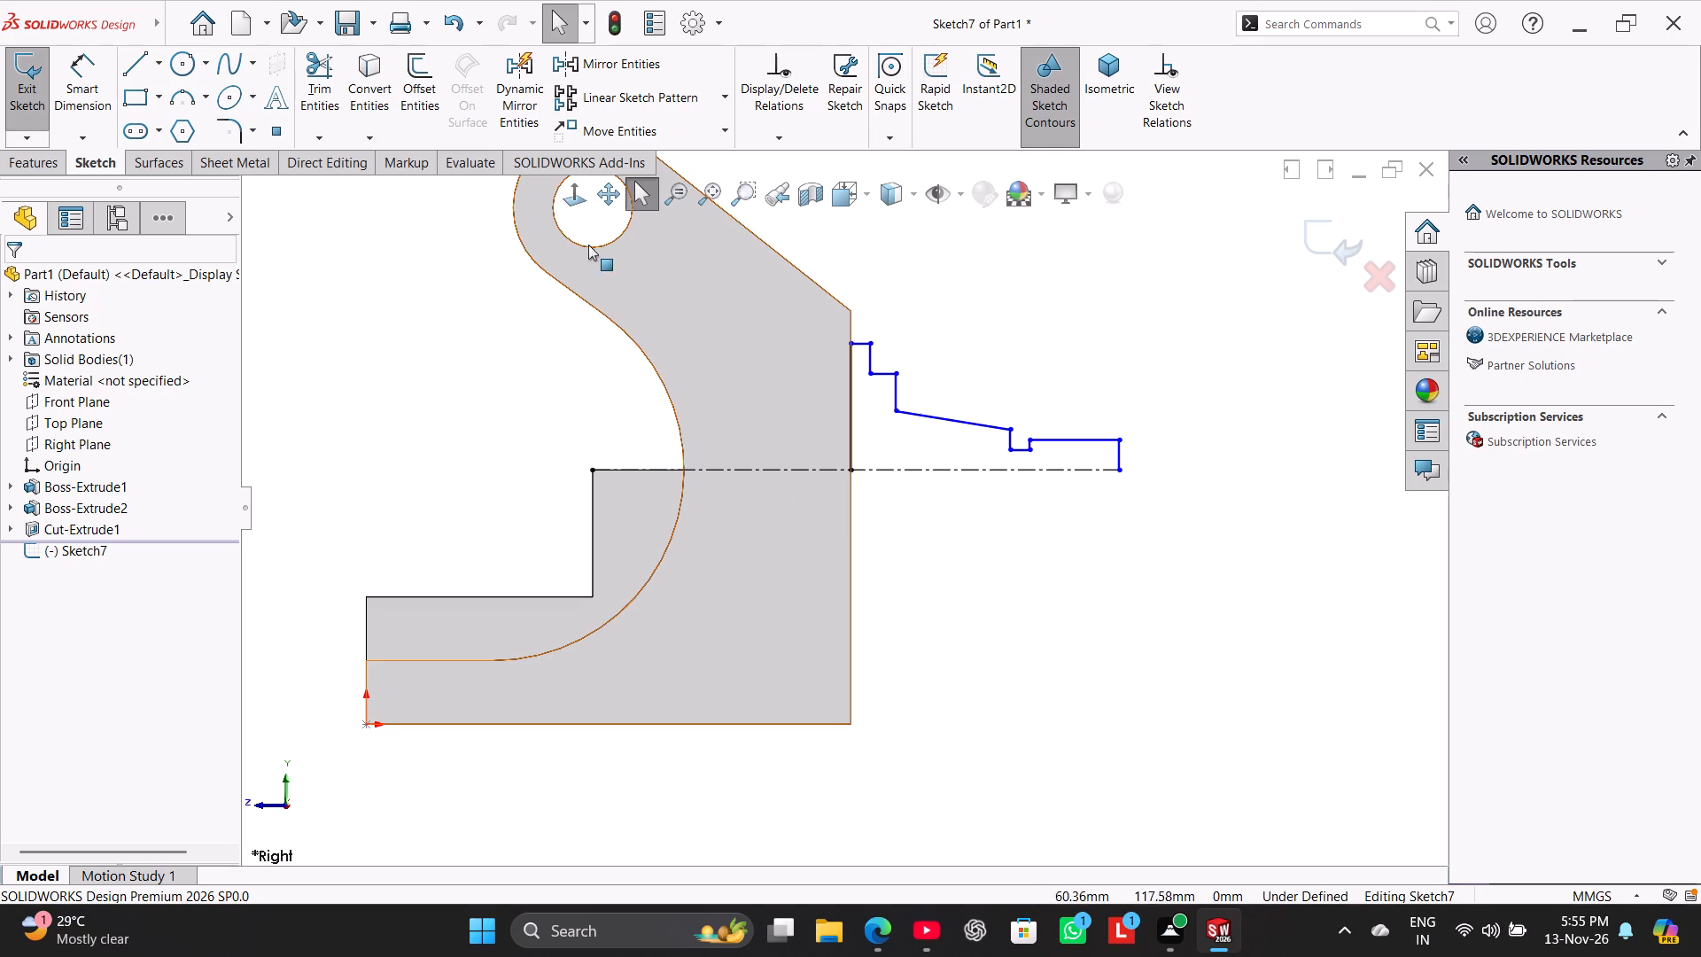
# Dimension the profile's uppermost horizontal line, next to the body's rear edge, to 6 mm.
pyautogui.click(78, 85)
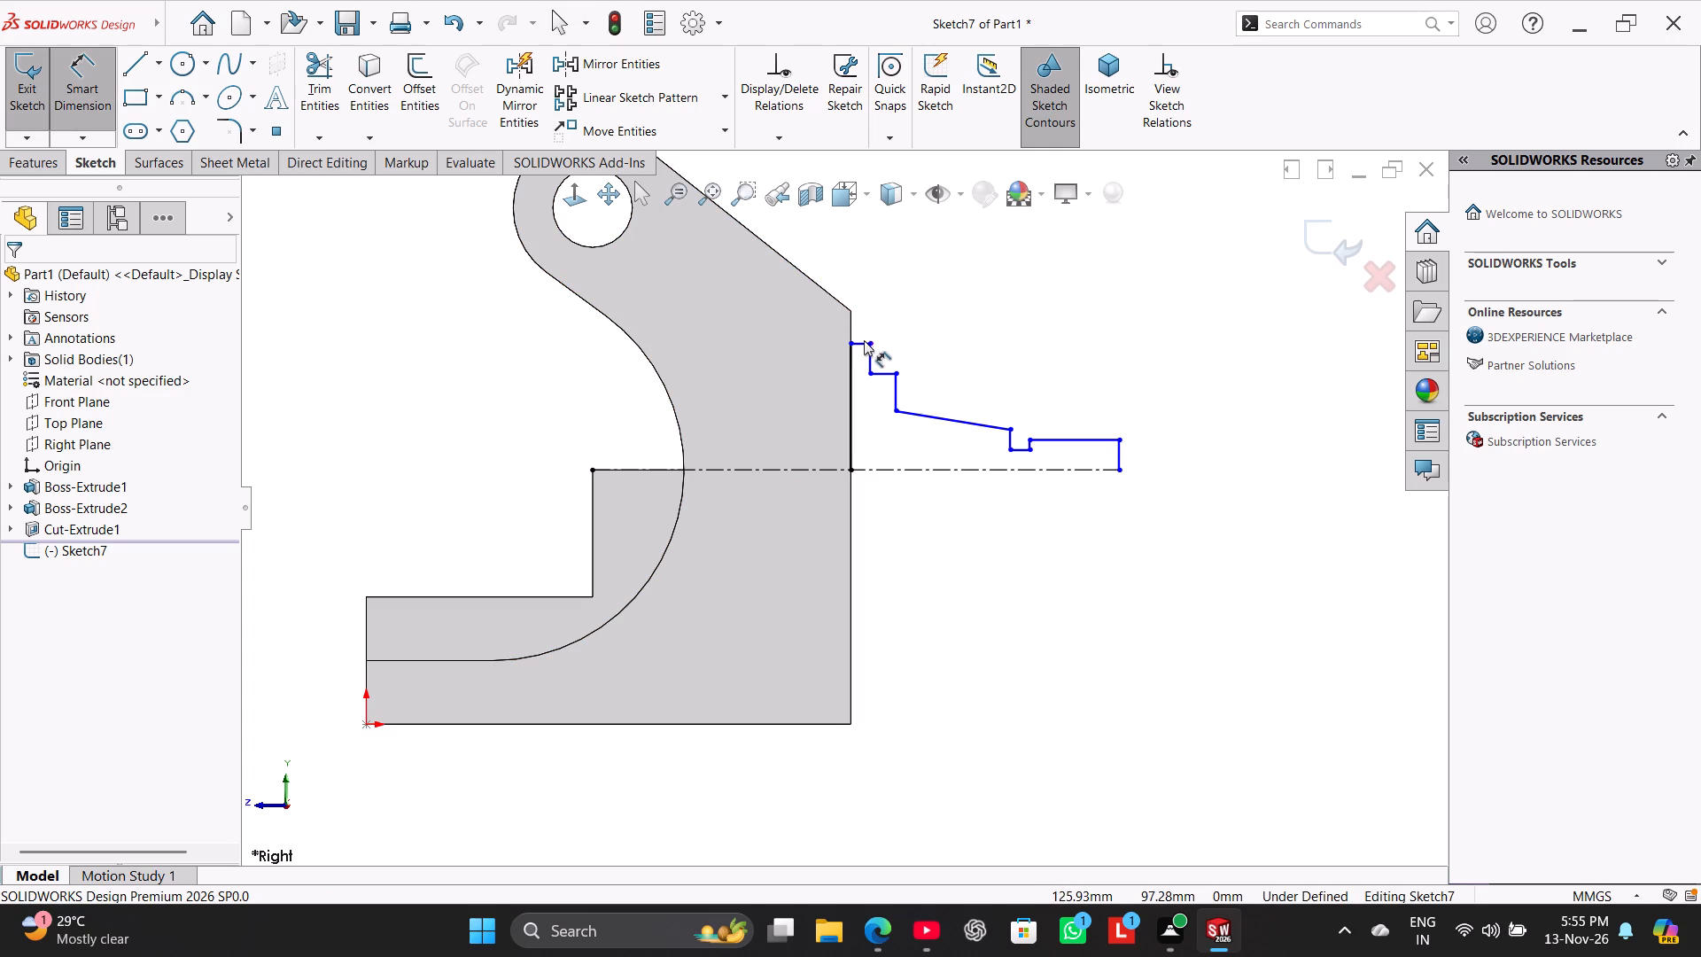
pyautogui.click(864, 344)
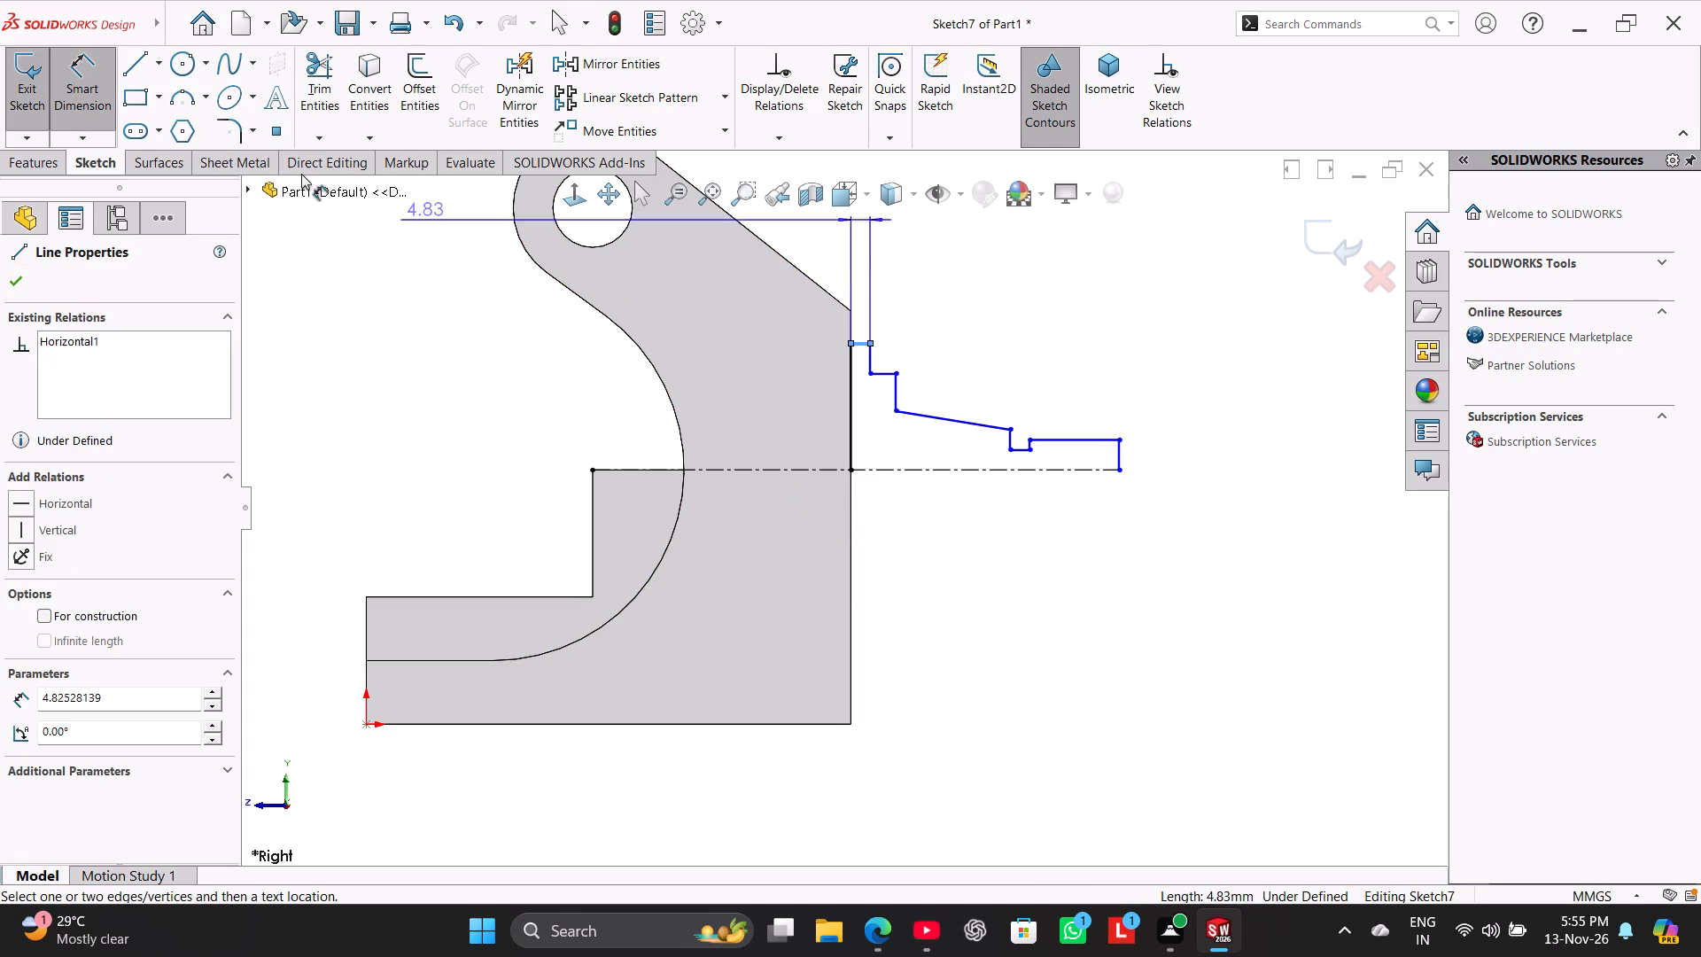
pyautogui.click(858, 259)
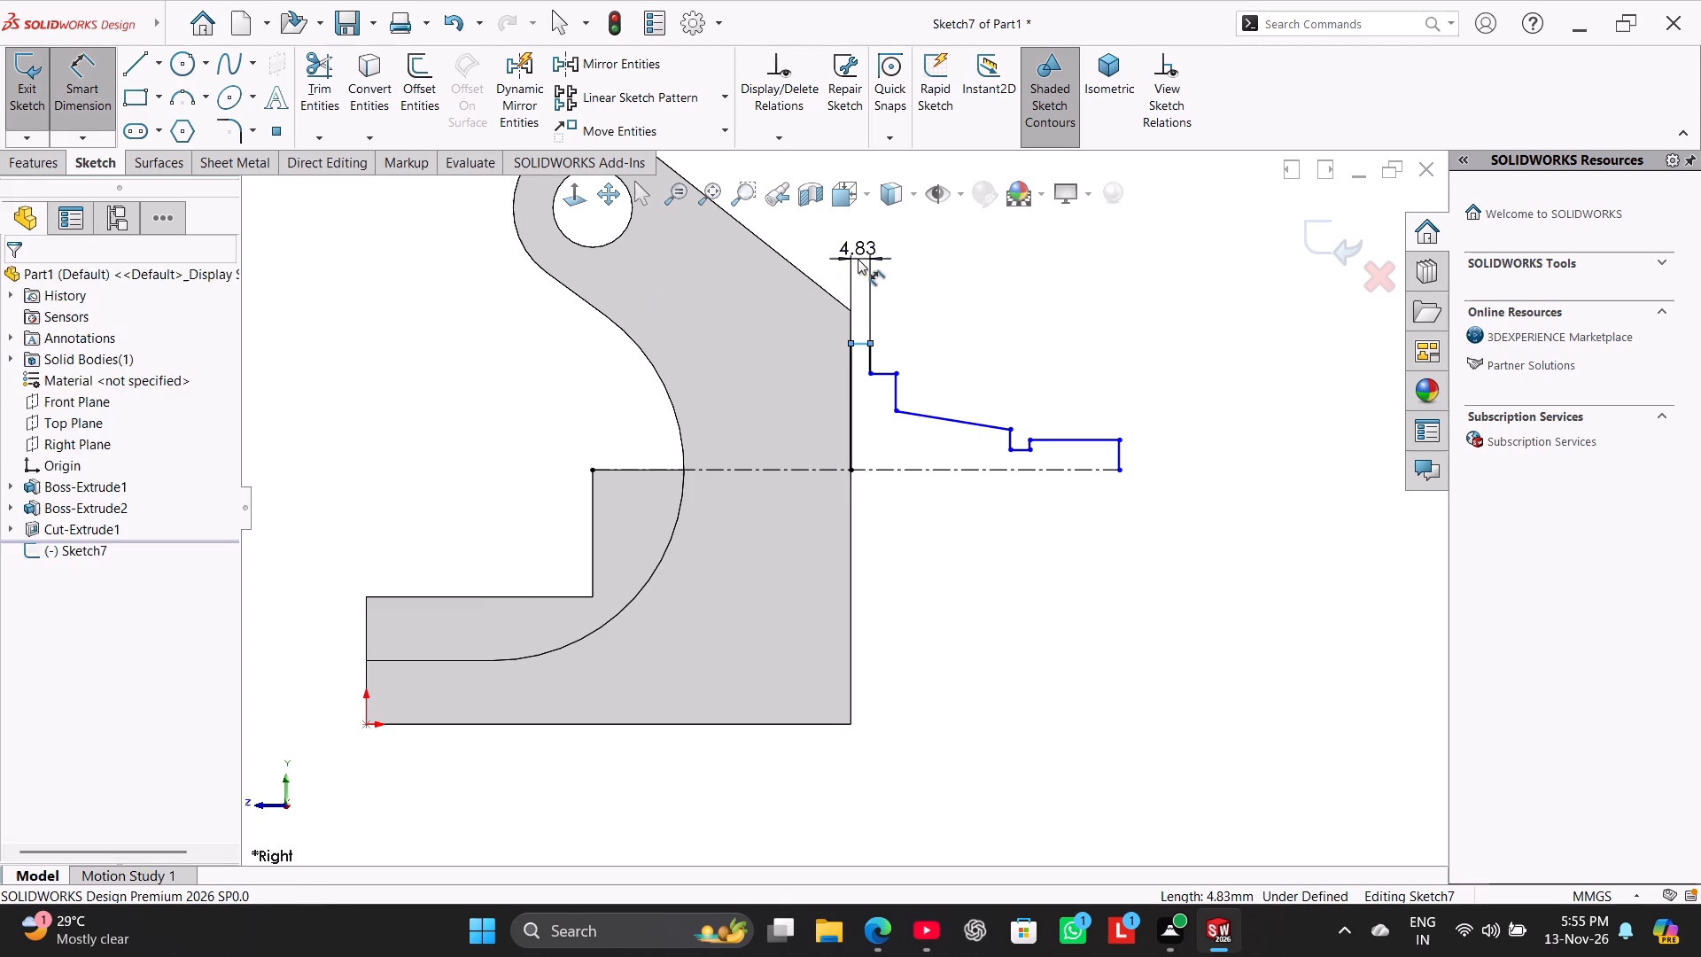
pyautogui.press('6')
pyautogui.press('Return')
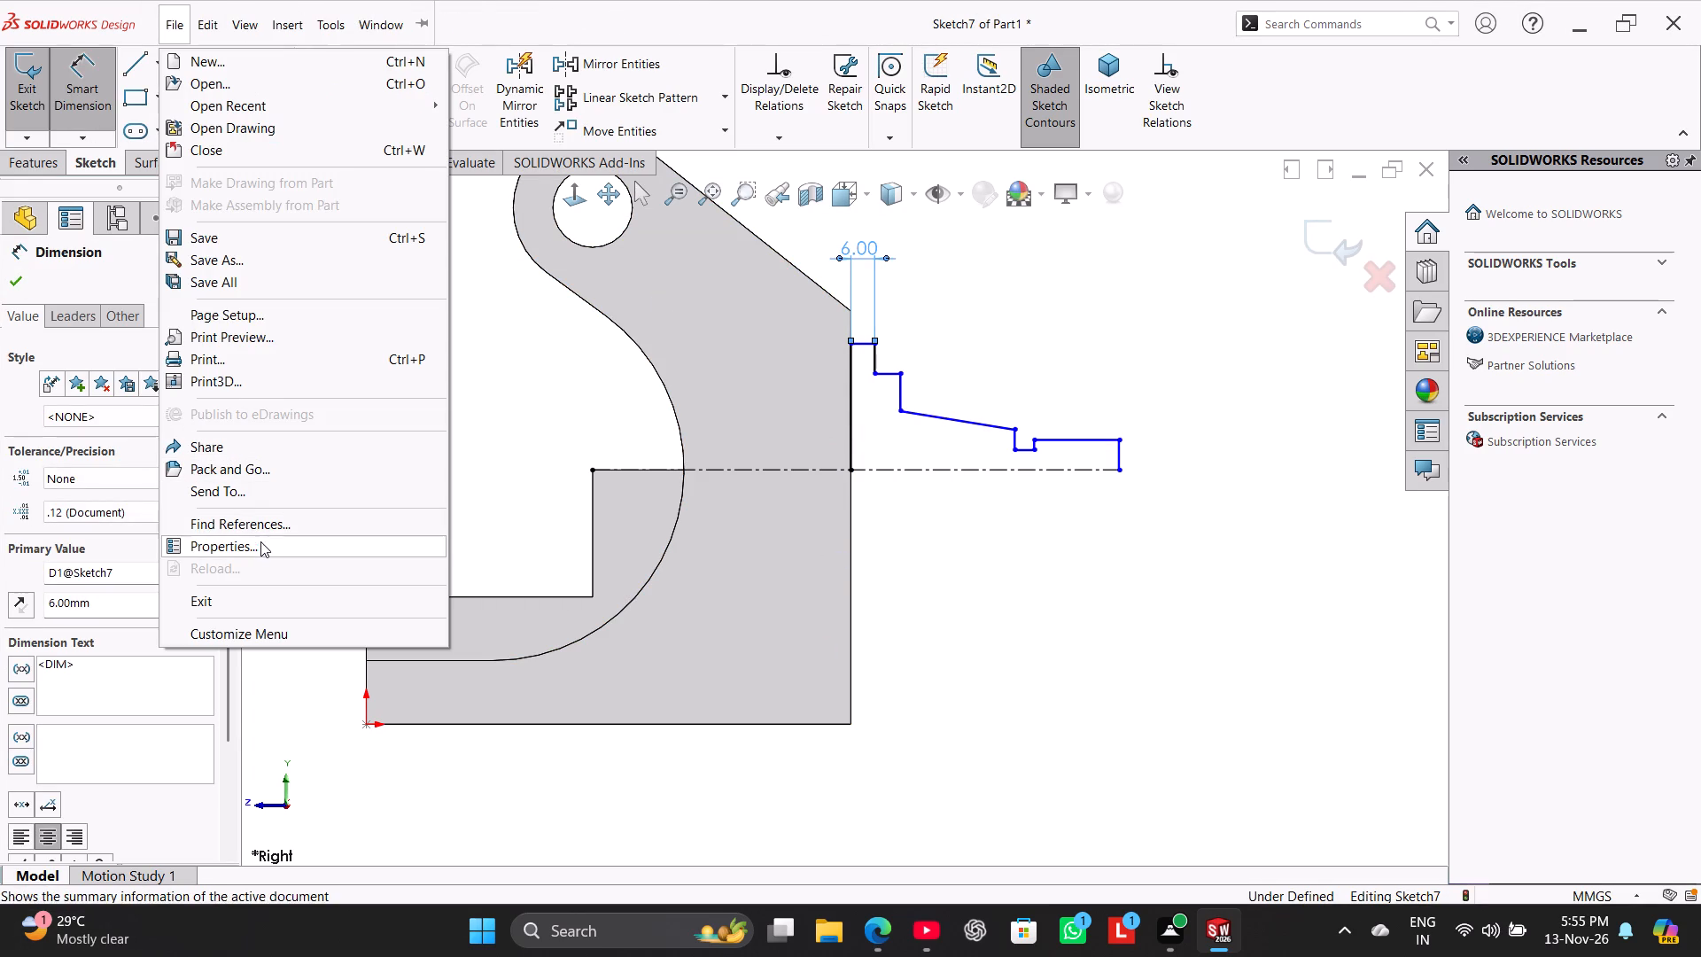
pyautogui.click(1046, 315)
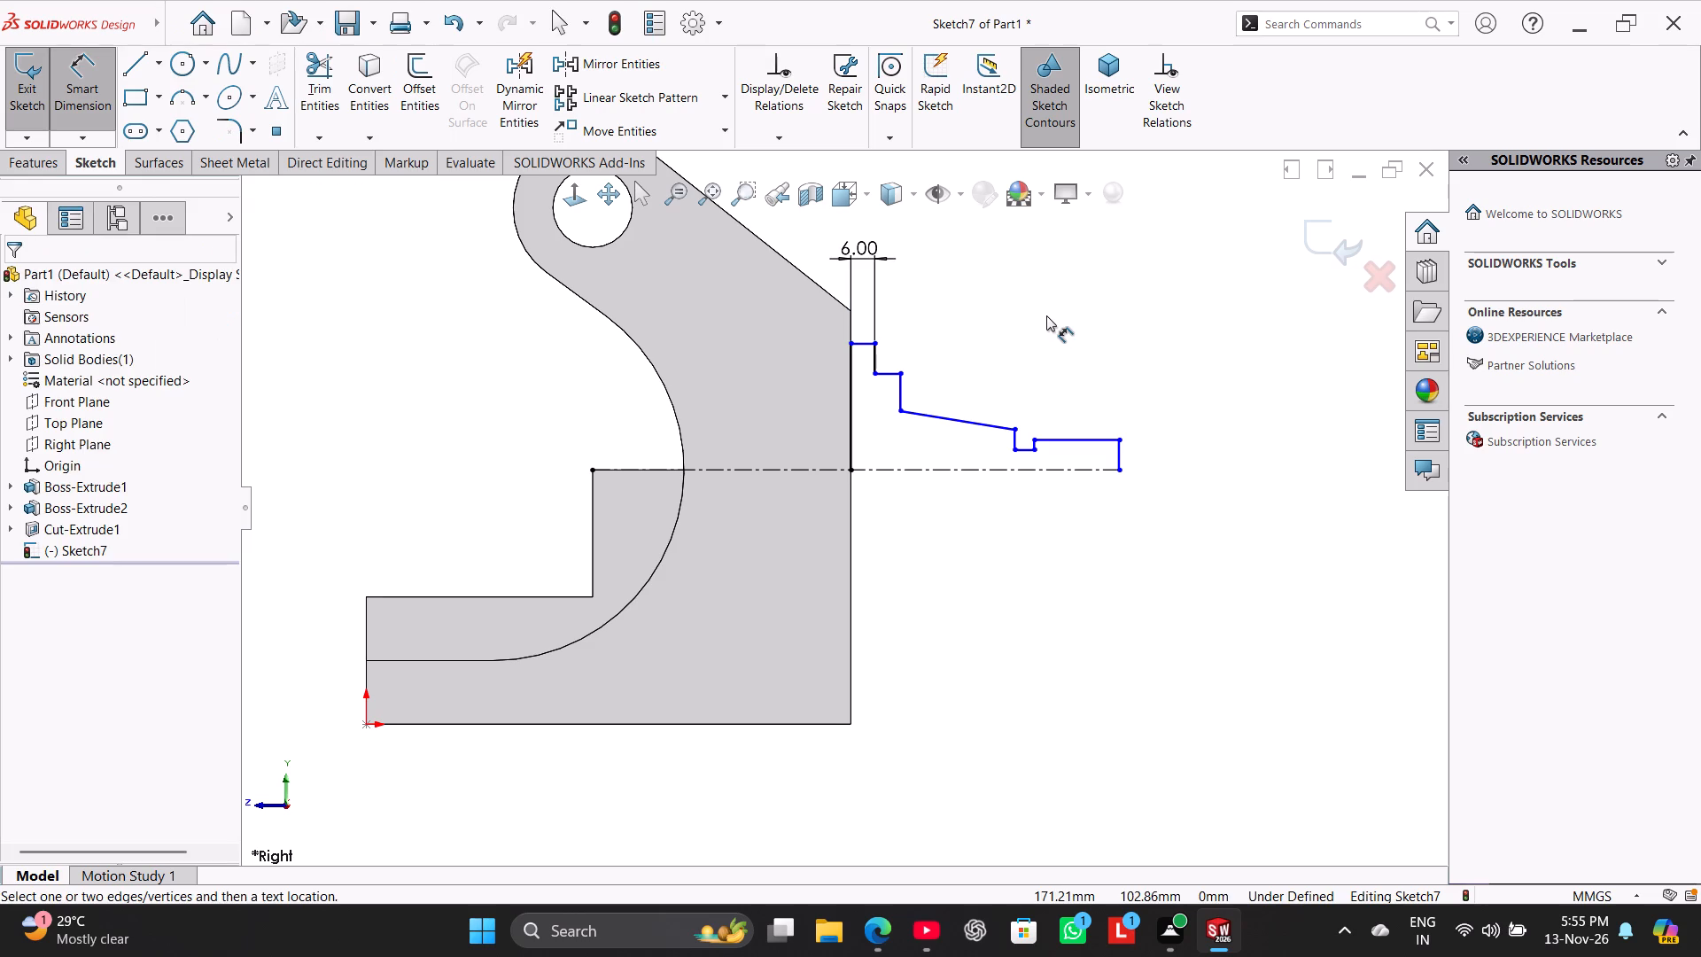
pyautogui.rightClick(985, 311)
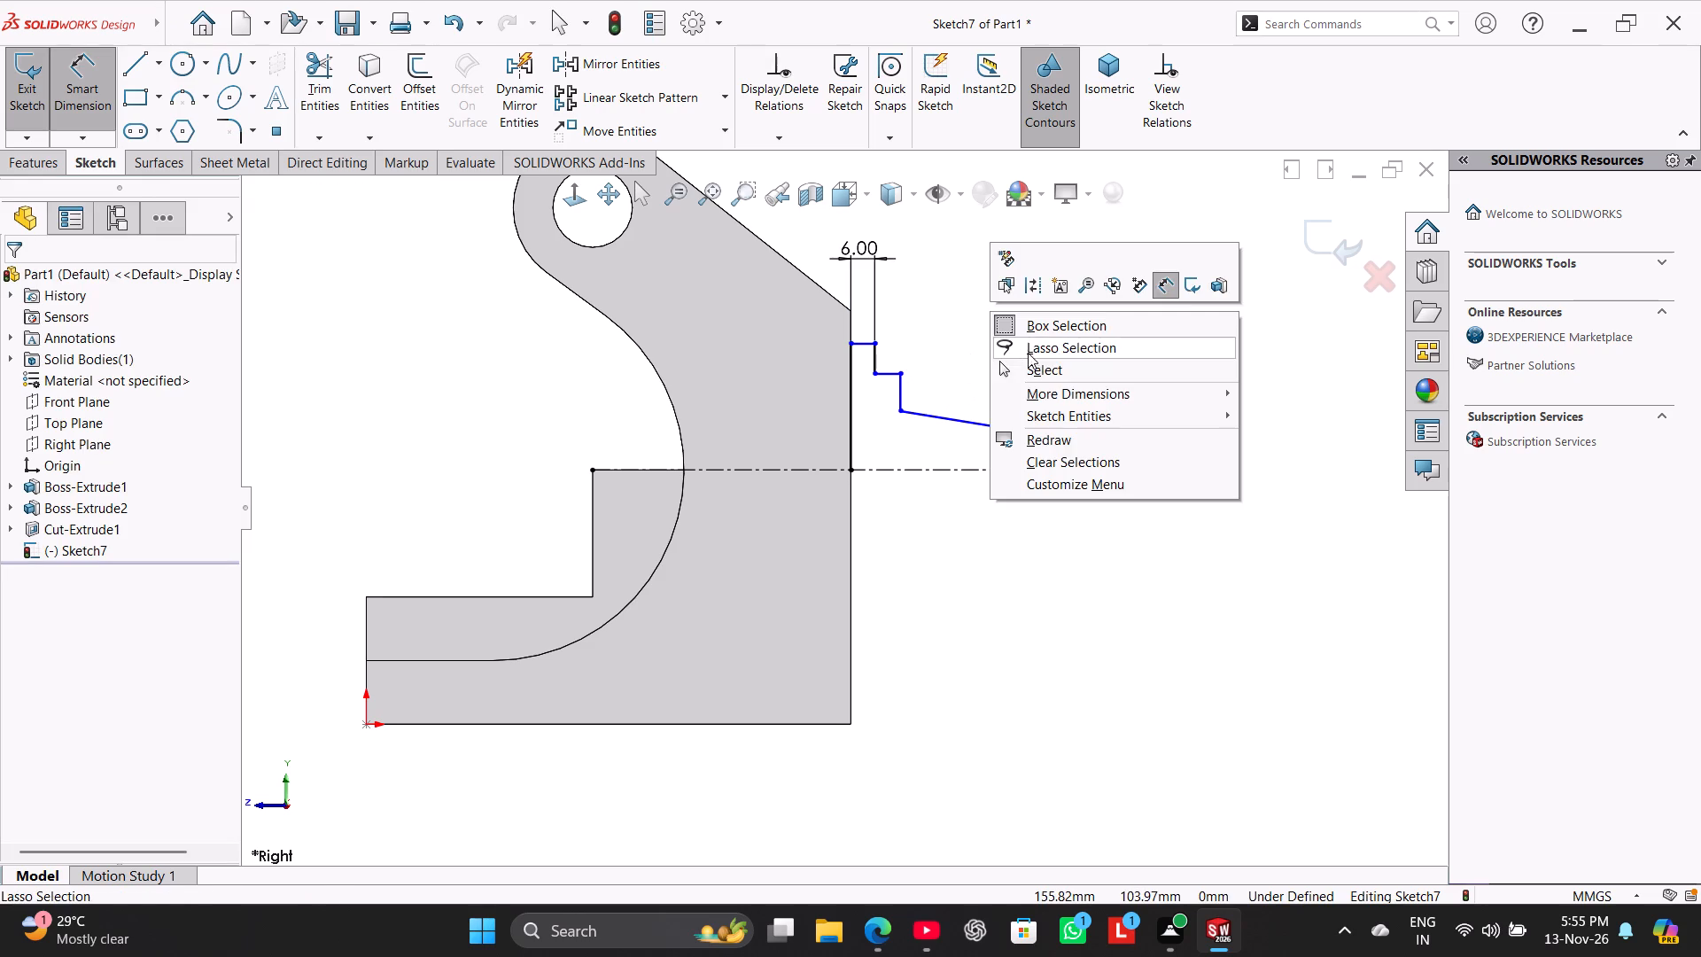
pyautogui.click(1038, 369)
# Trim away the profile's second step, removing its horizontal line and the vertical line above the slanted line.
pyautogui.click(308, 81)
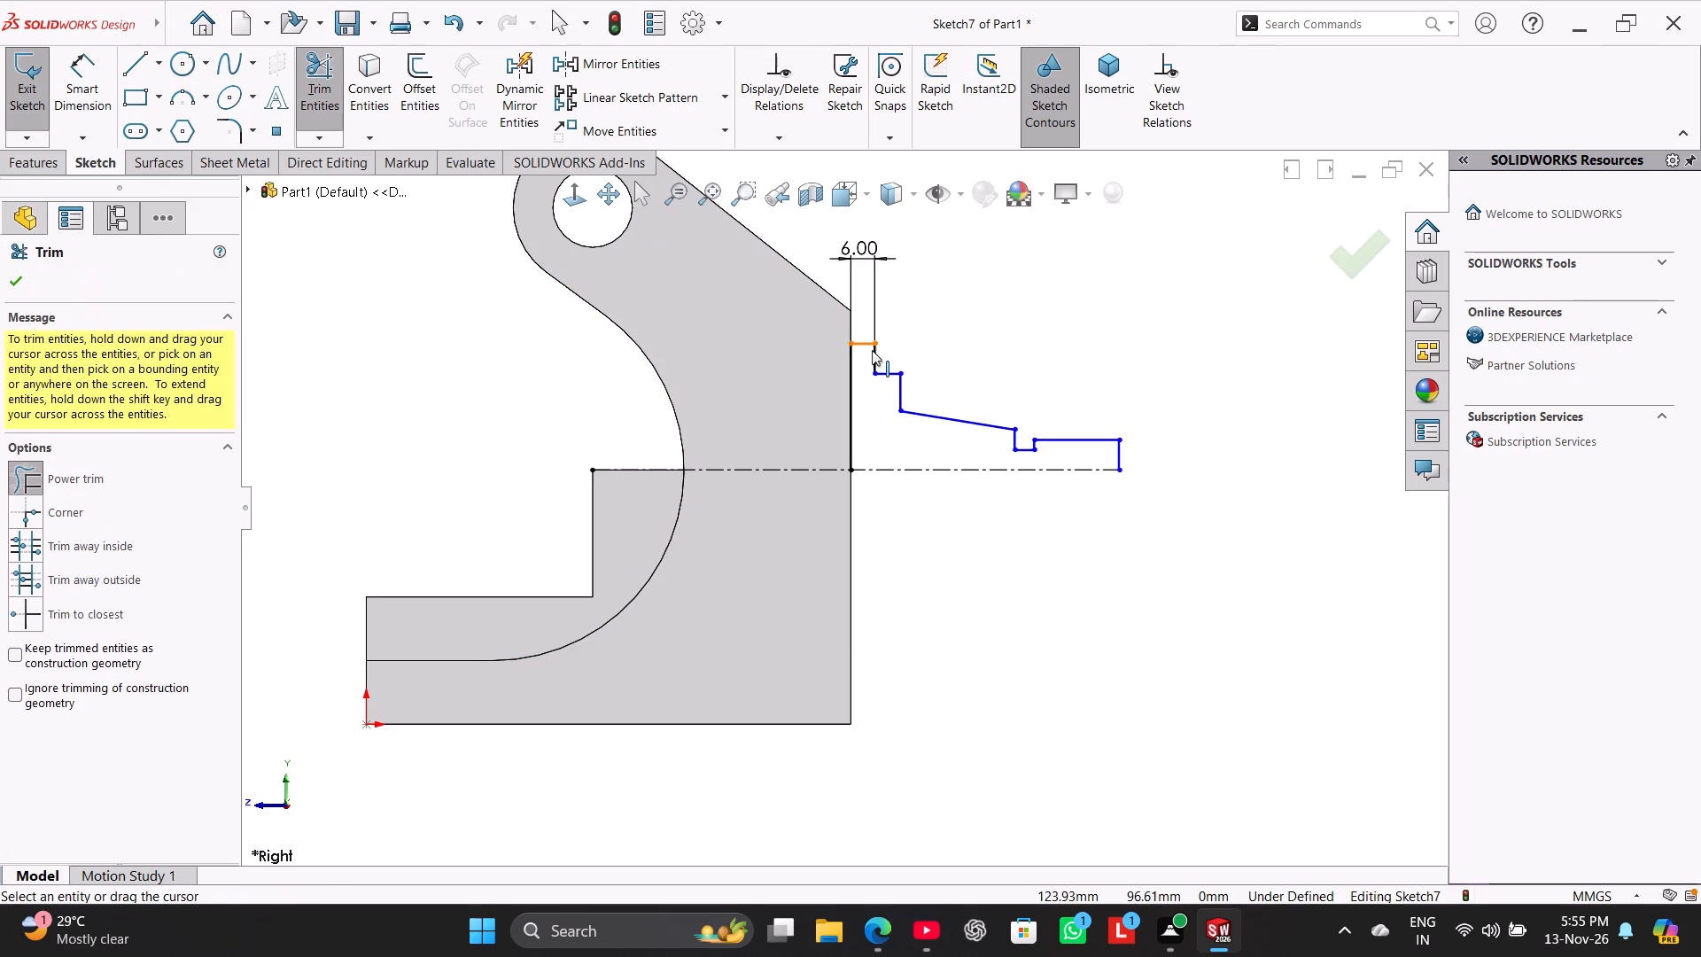
pyautogui.moveTo(930, 391); pyautogui.dragTo(888, 349)
pyautogui.rightClick(965, 299)
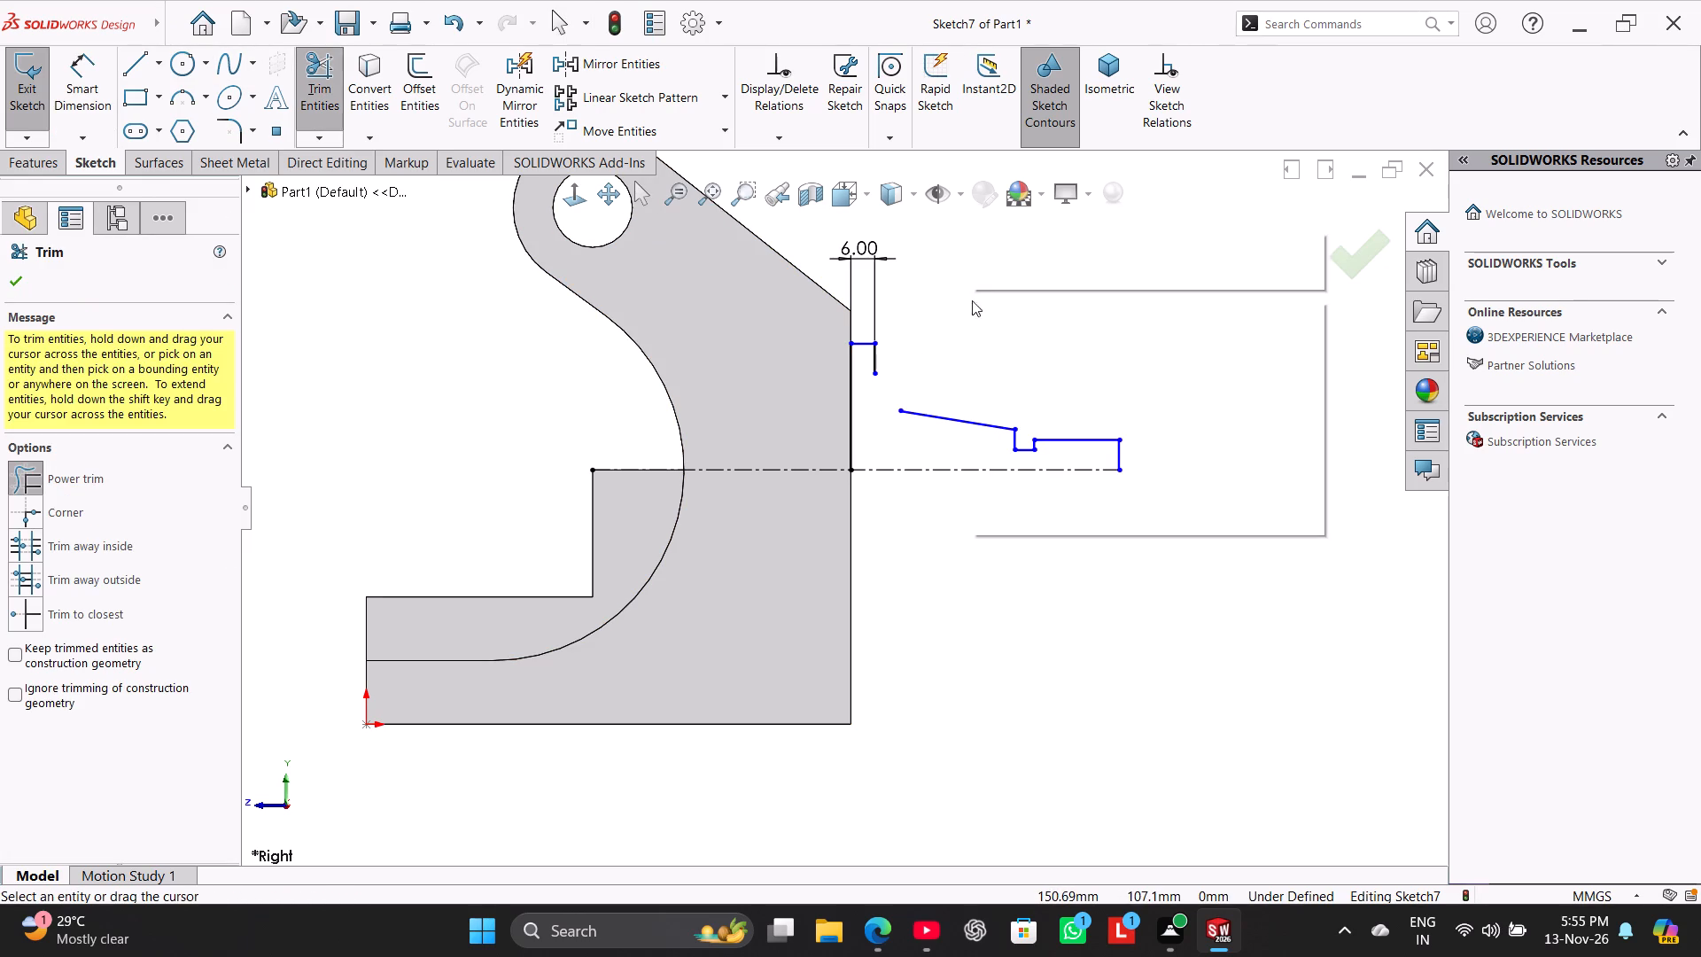
pyautogui.click(1017, 357)
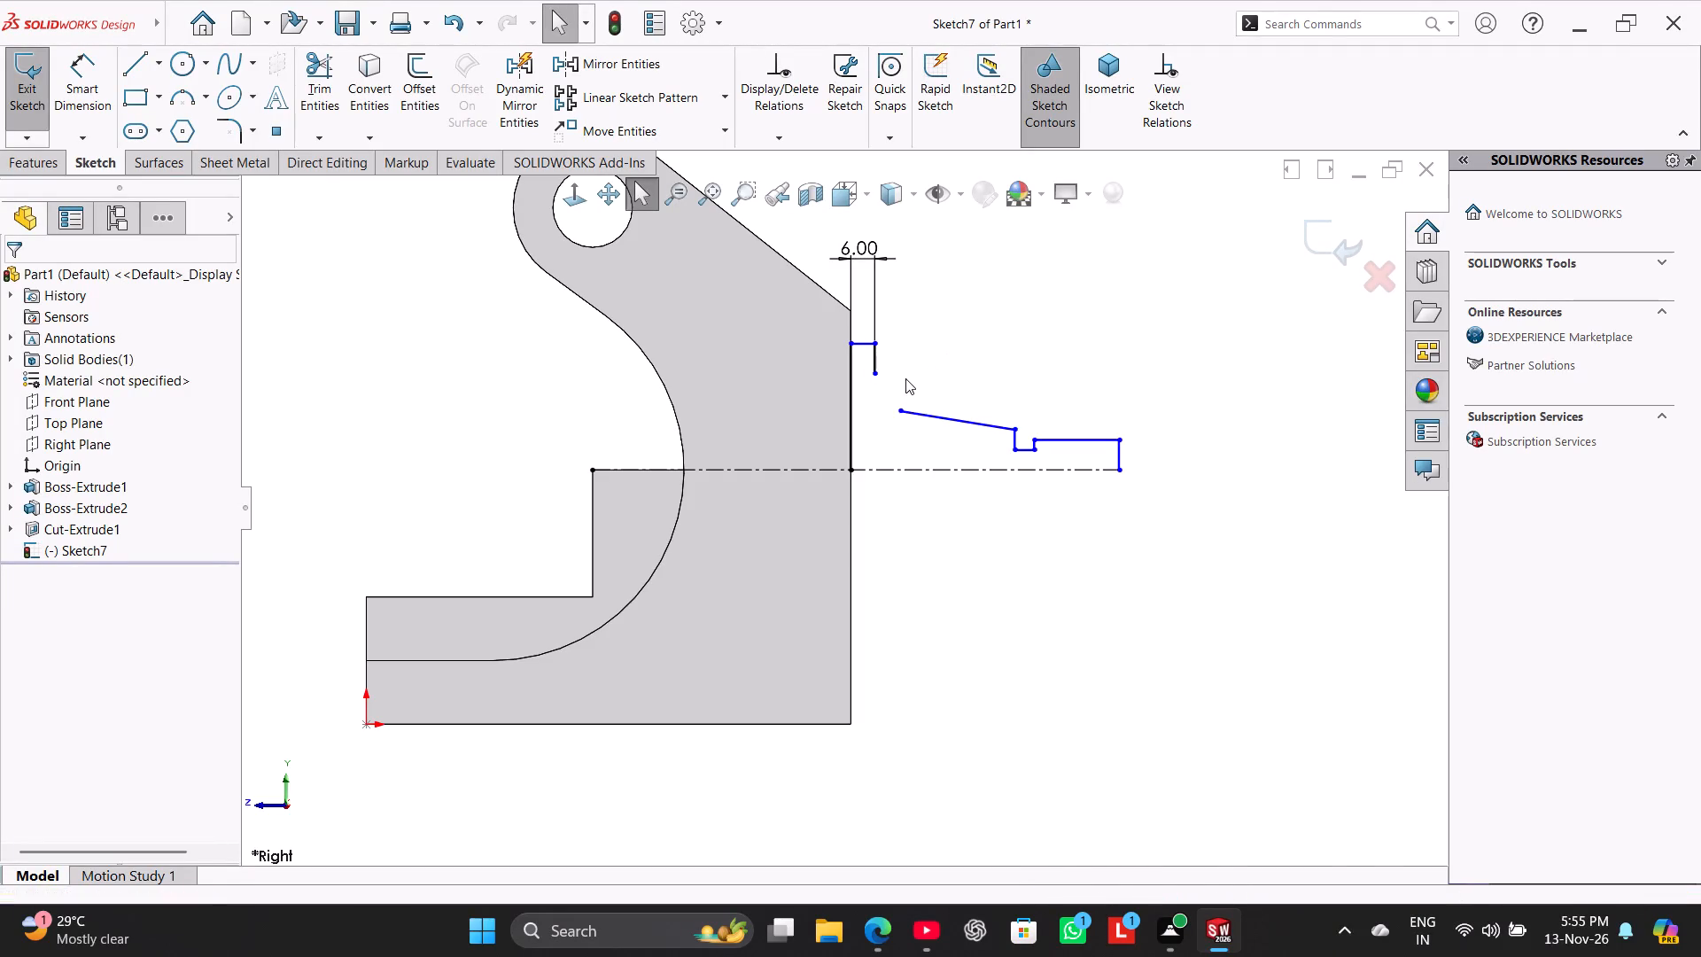
# Join the slanted line's upper end to the lower end of the short vertical line below the 6 mm step.
pyautogui.moveTo(899, 408); pyautogui.dragTo(876, 378)
# Dimension the horizontal distance between the vertical lines at the slanted line's two ends to 25 mm.
pyautogui.click(96, 82)
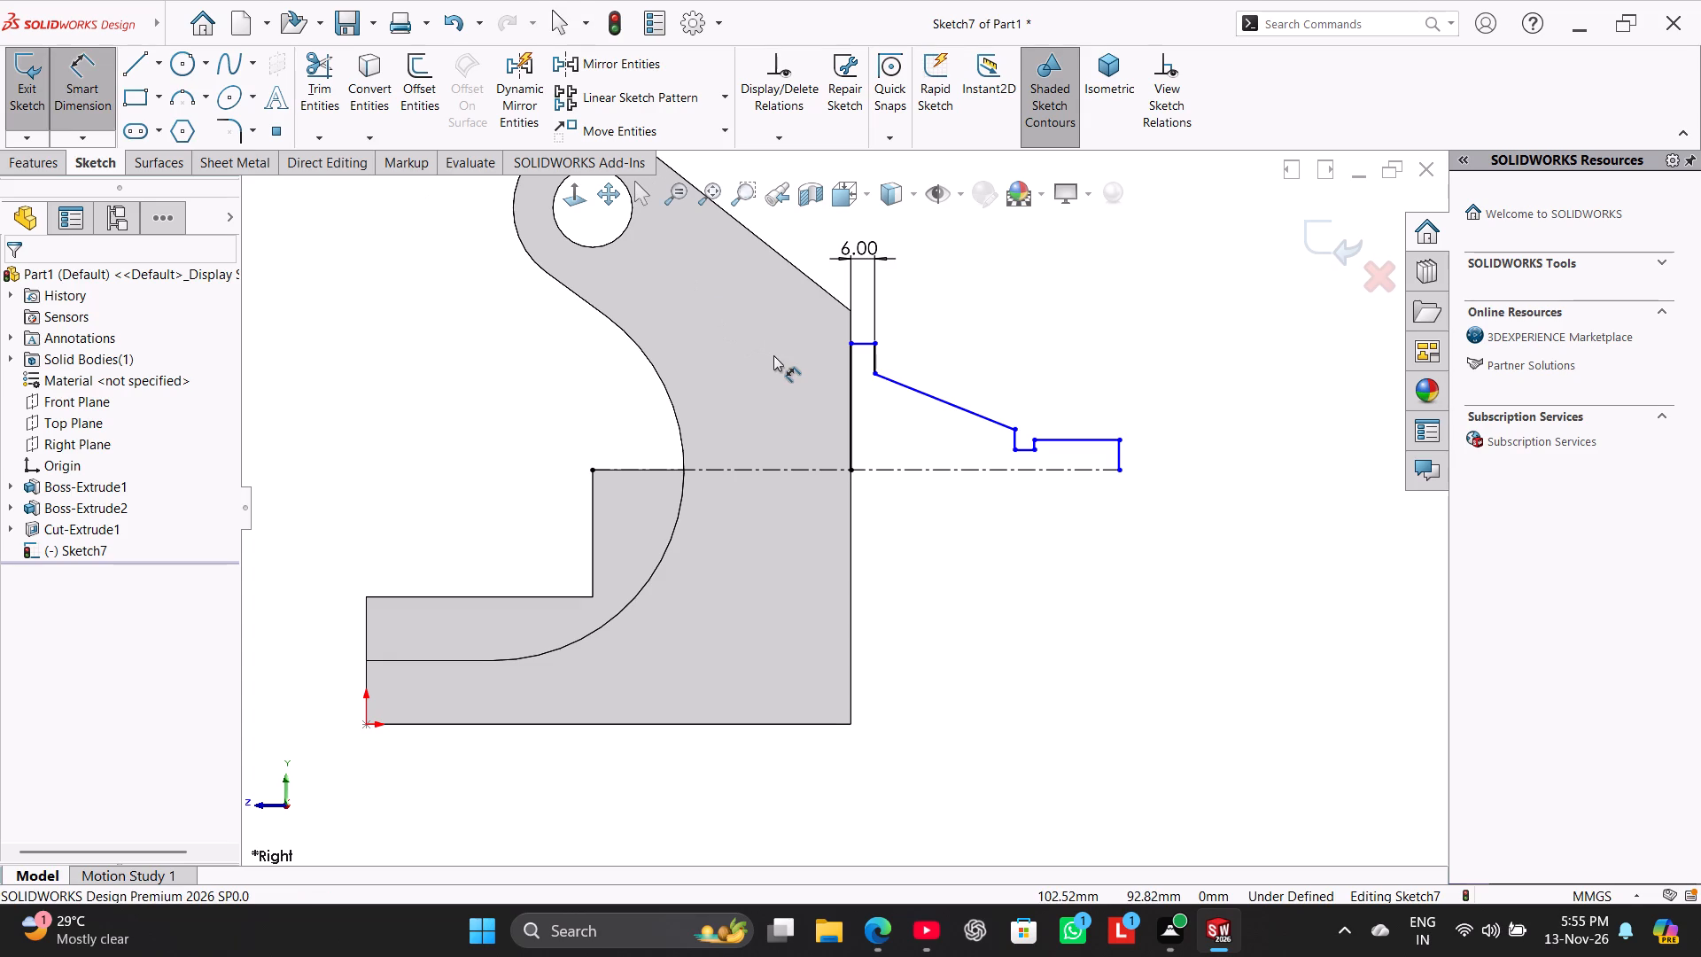
pyautogui.click(1015, 441)
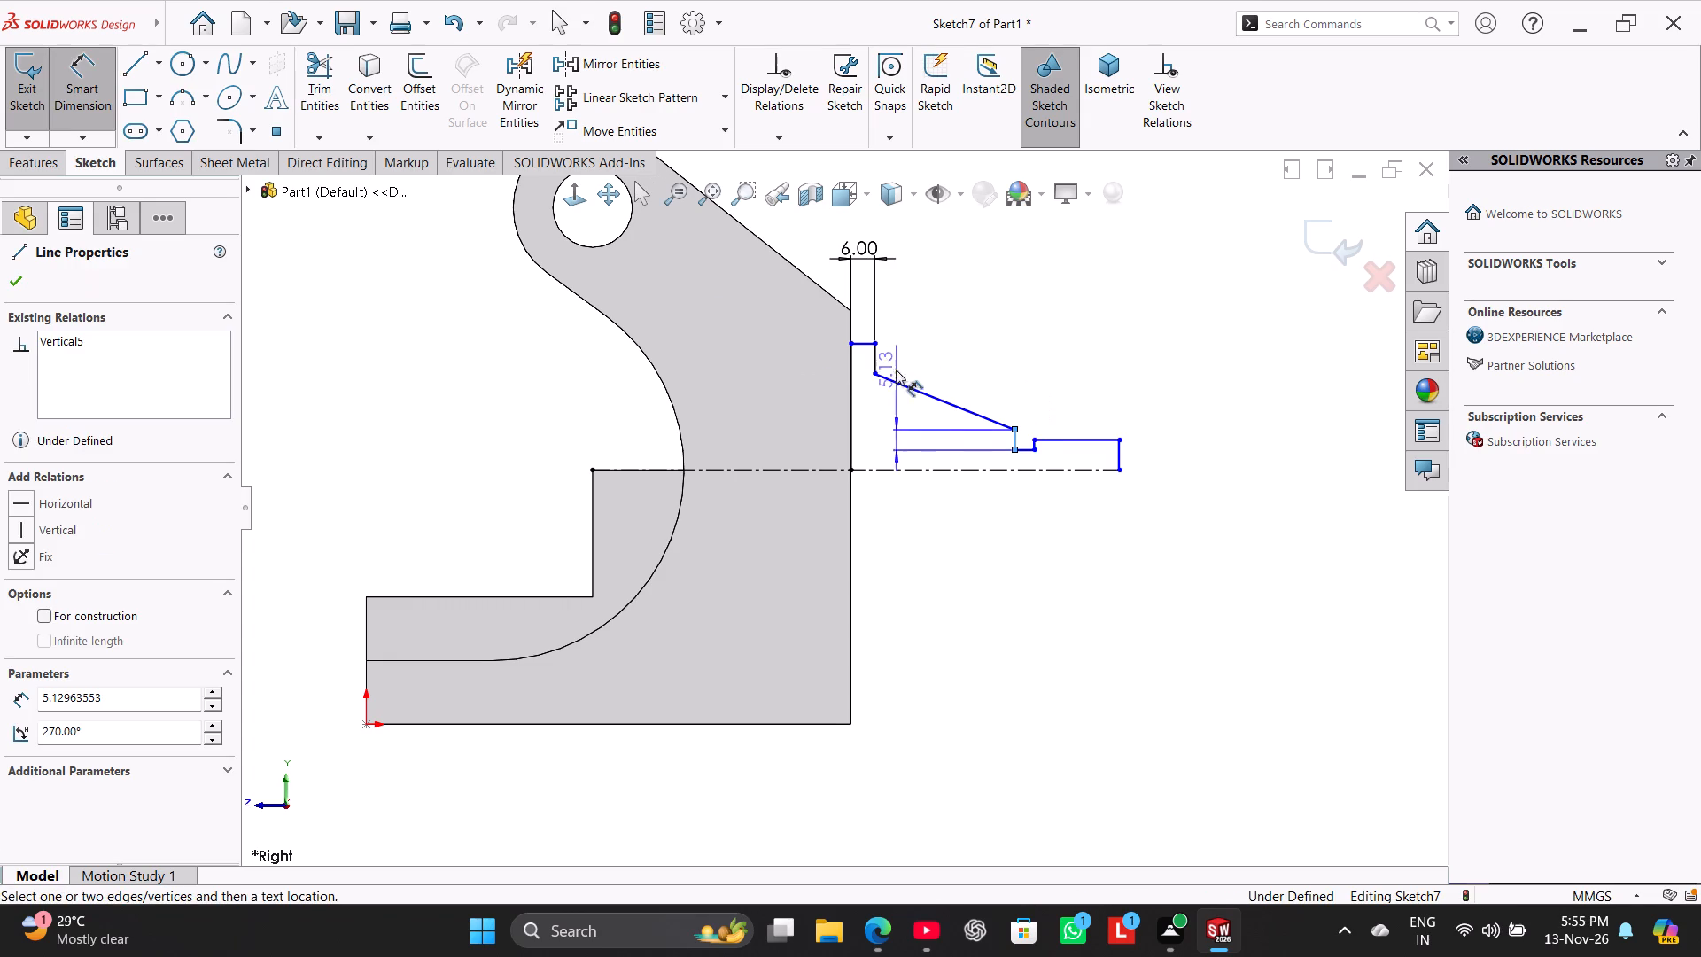
pyautogui.click(877, 354)
pyautogui.click(920, 278)
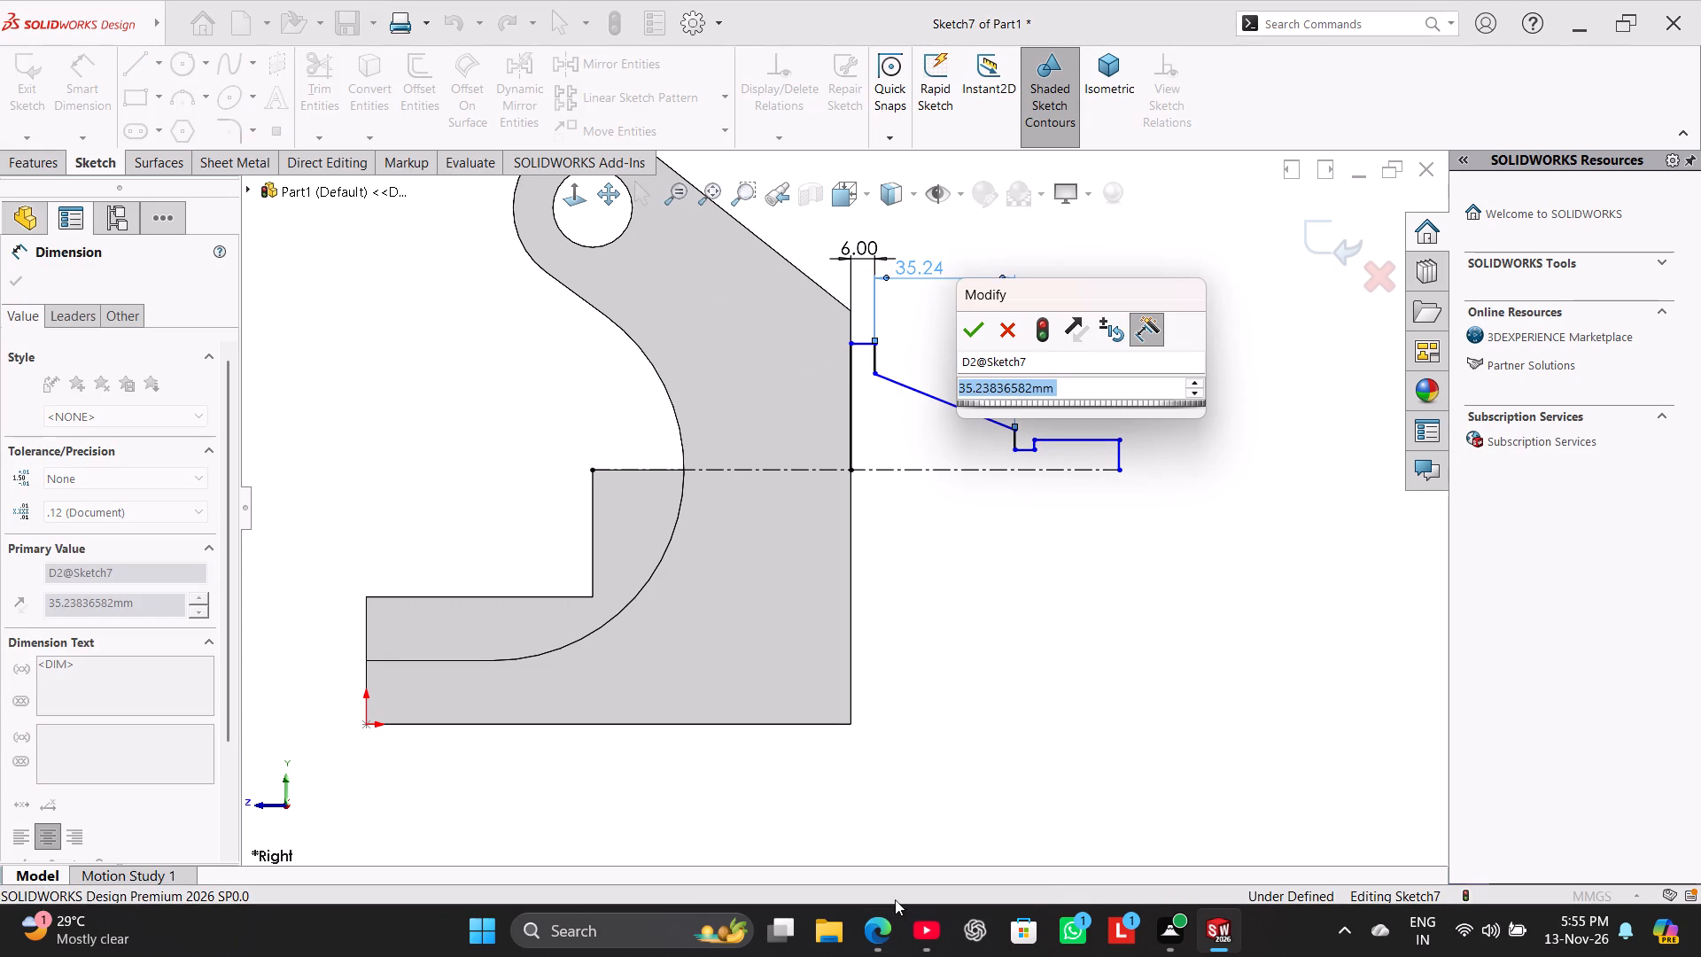
pyautogui.press('2')
pyautogui.press('5')
pyautogui.press('Return')
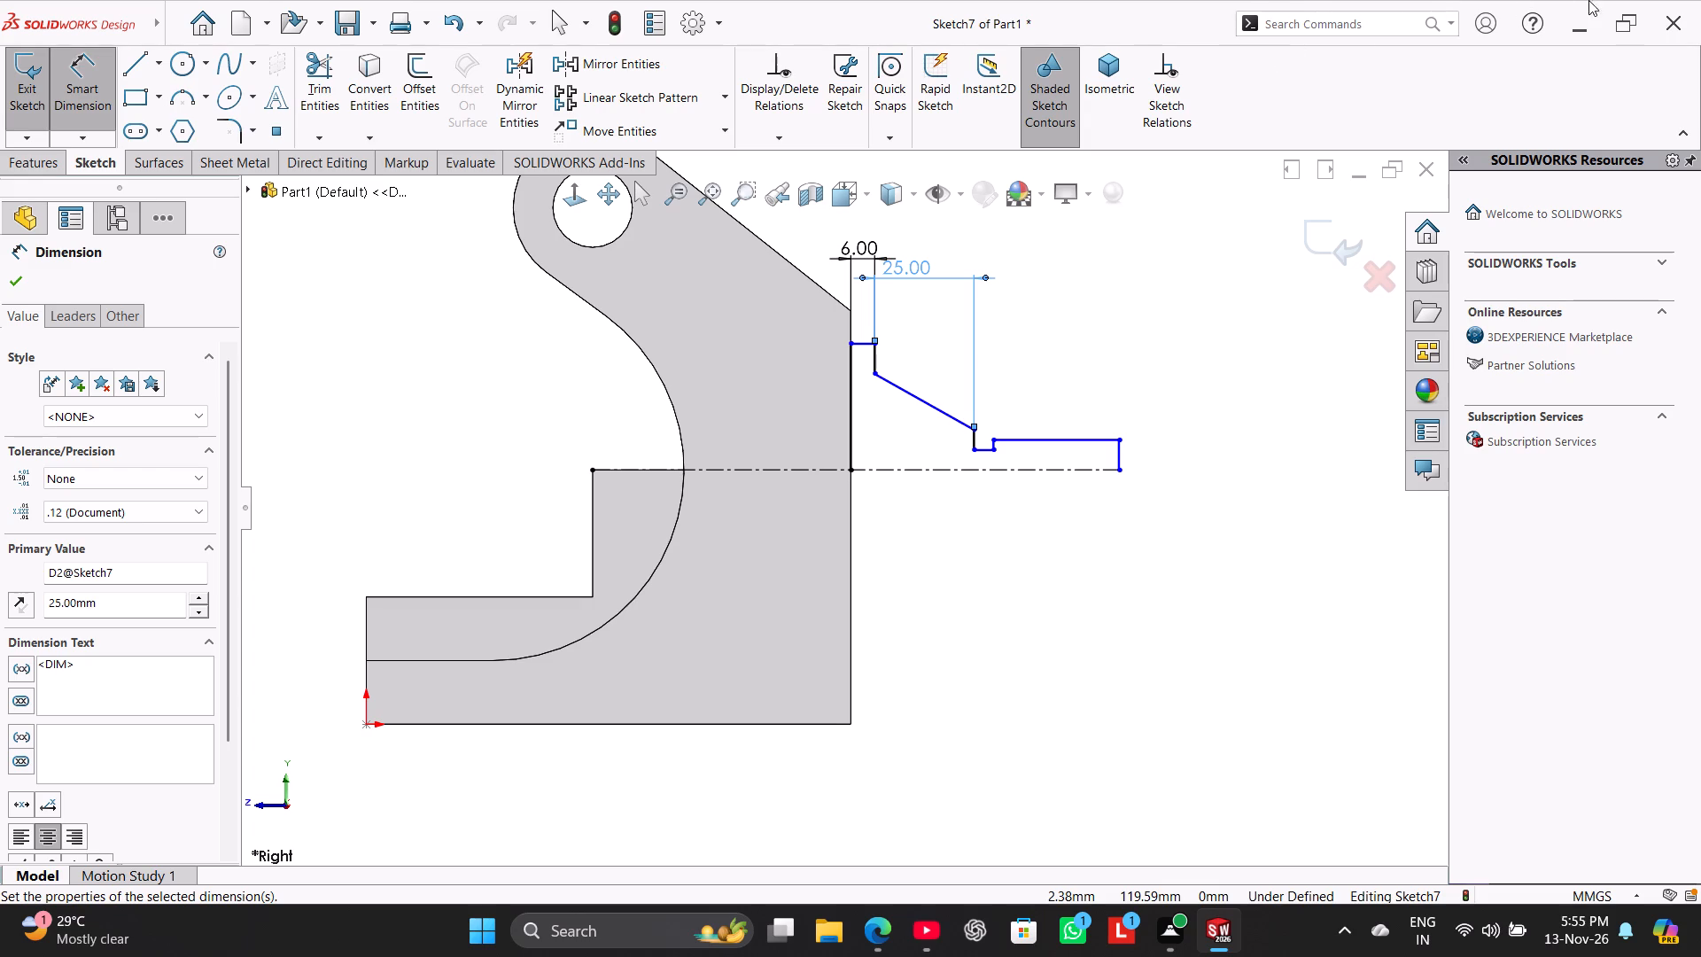
# Dimension the profile's overall length from the body's rear edge to the rear end line to 58 mm.
pyautogui.click(848, 429)
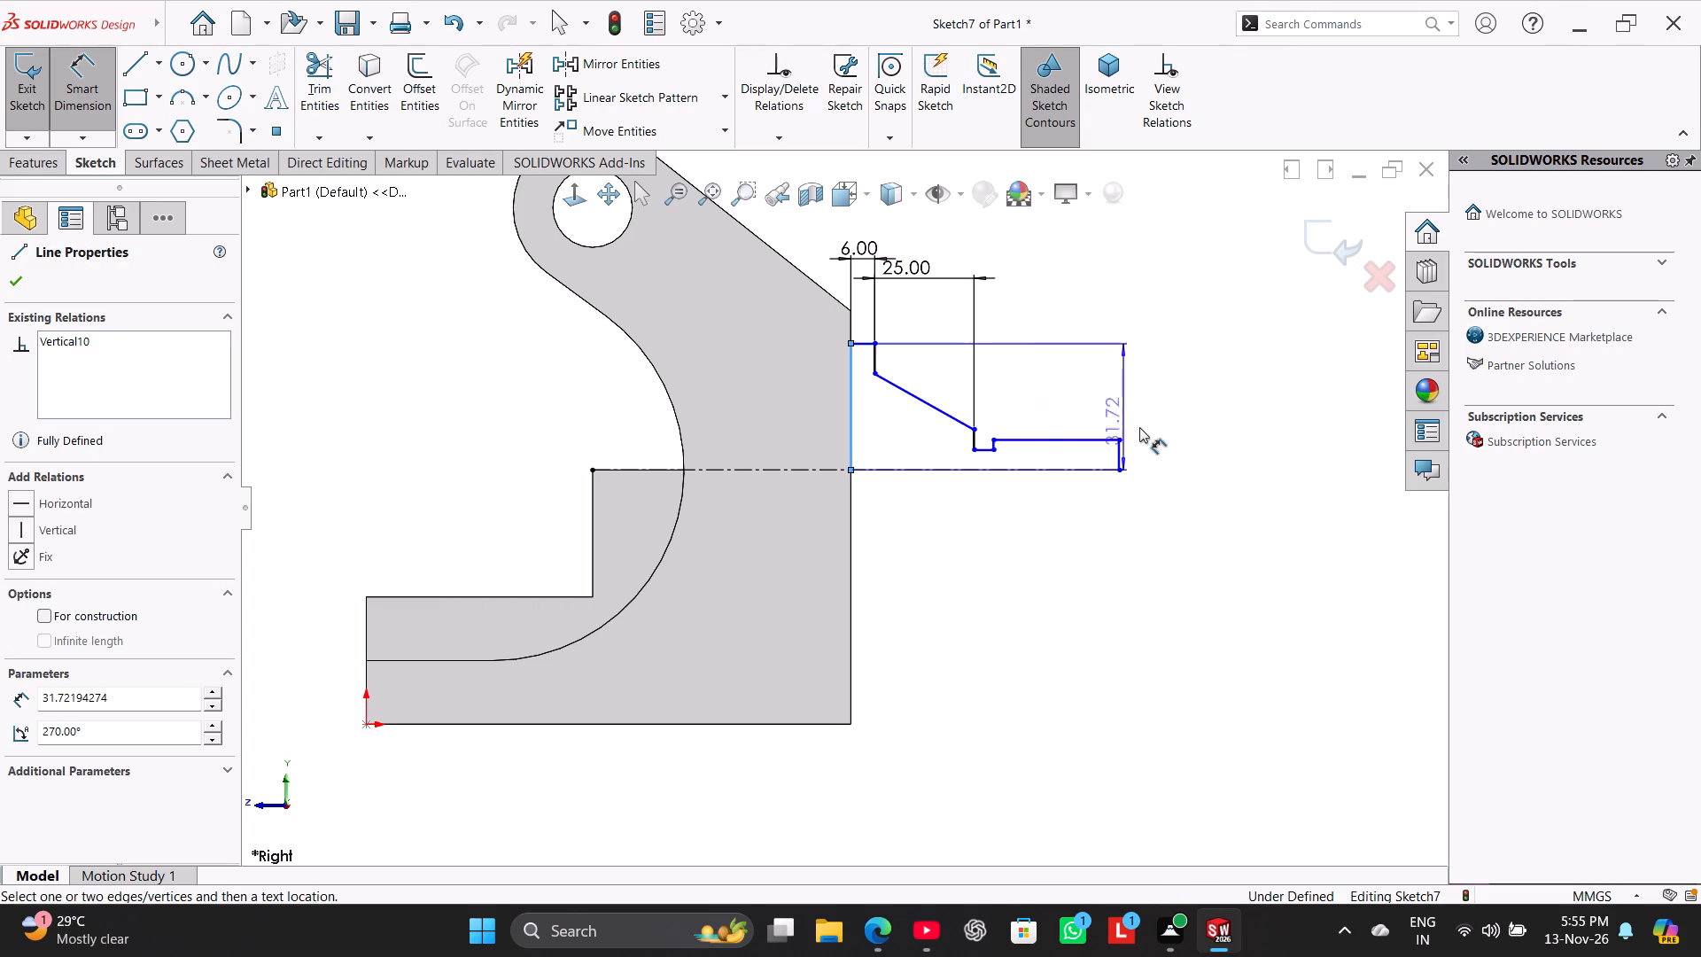
pyautogui.click(1116, 451)
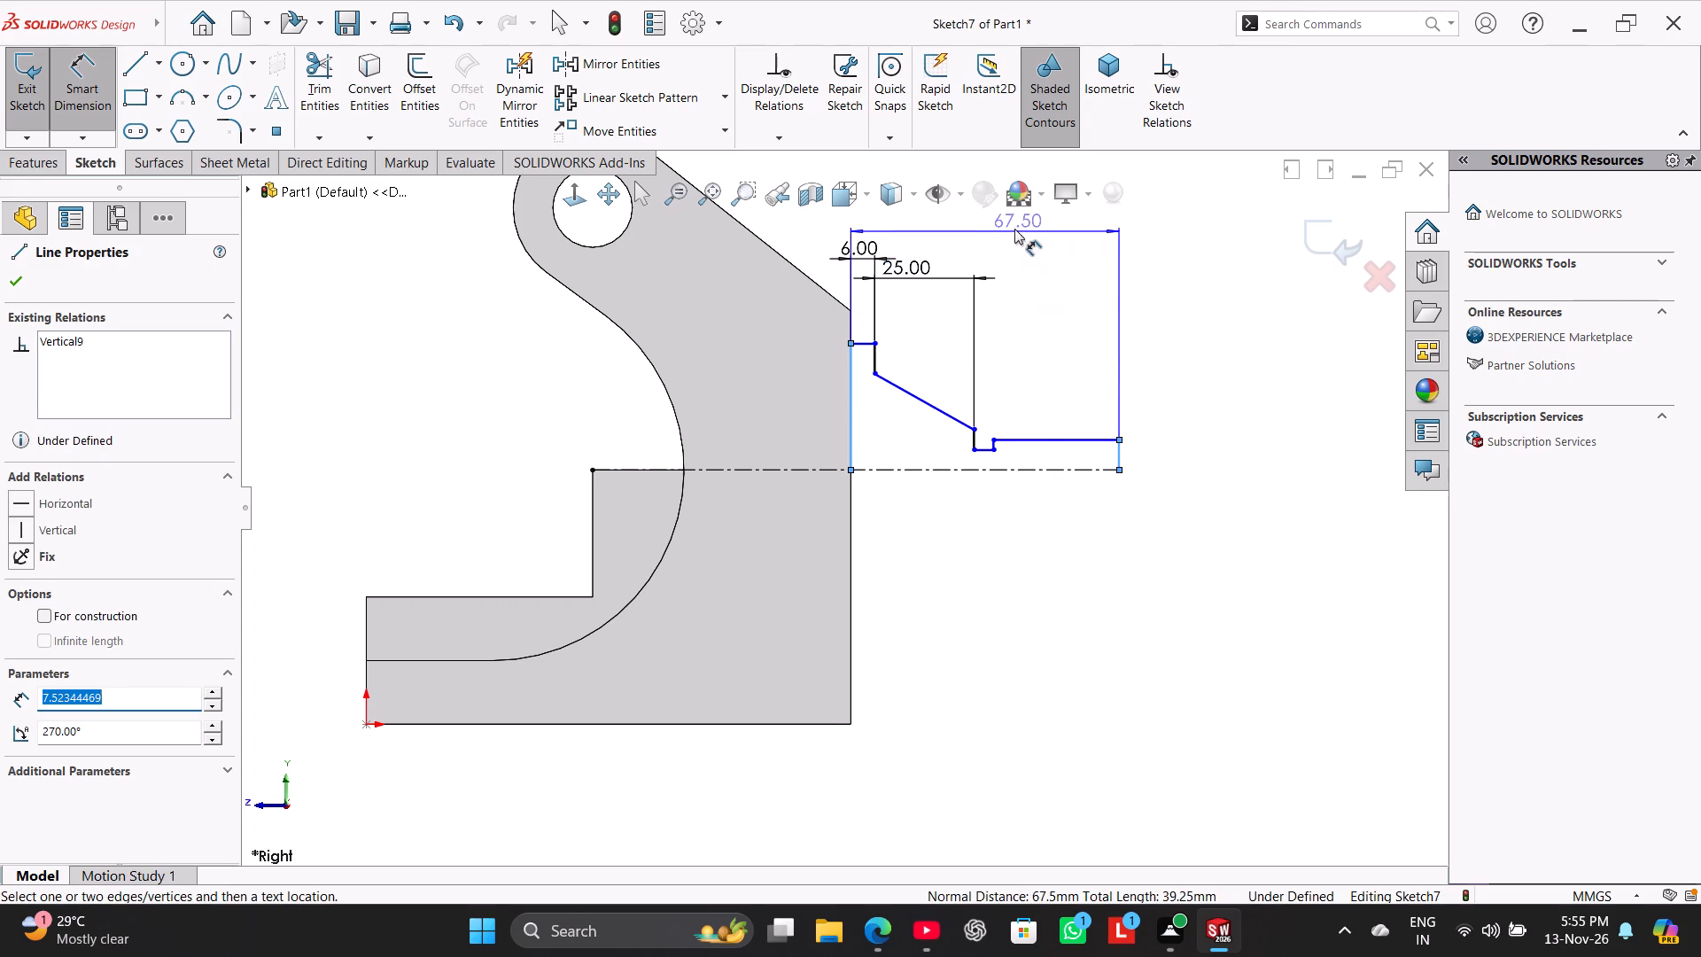
pyautogui.click(1014, 229)
pyautogui.write('58')
pyautogui.press('Return')
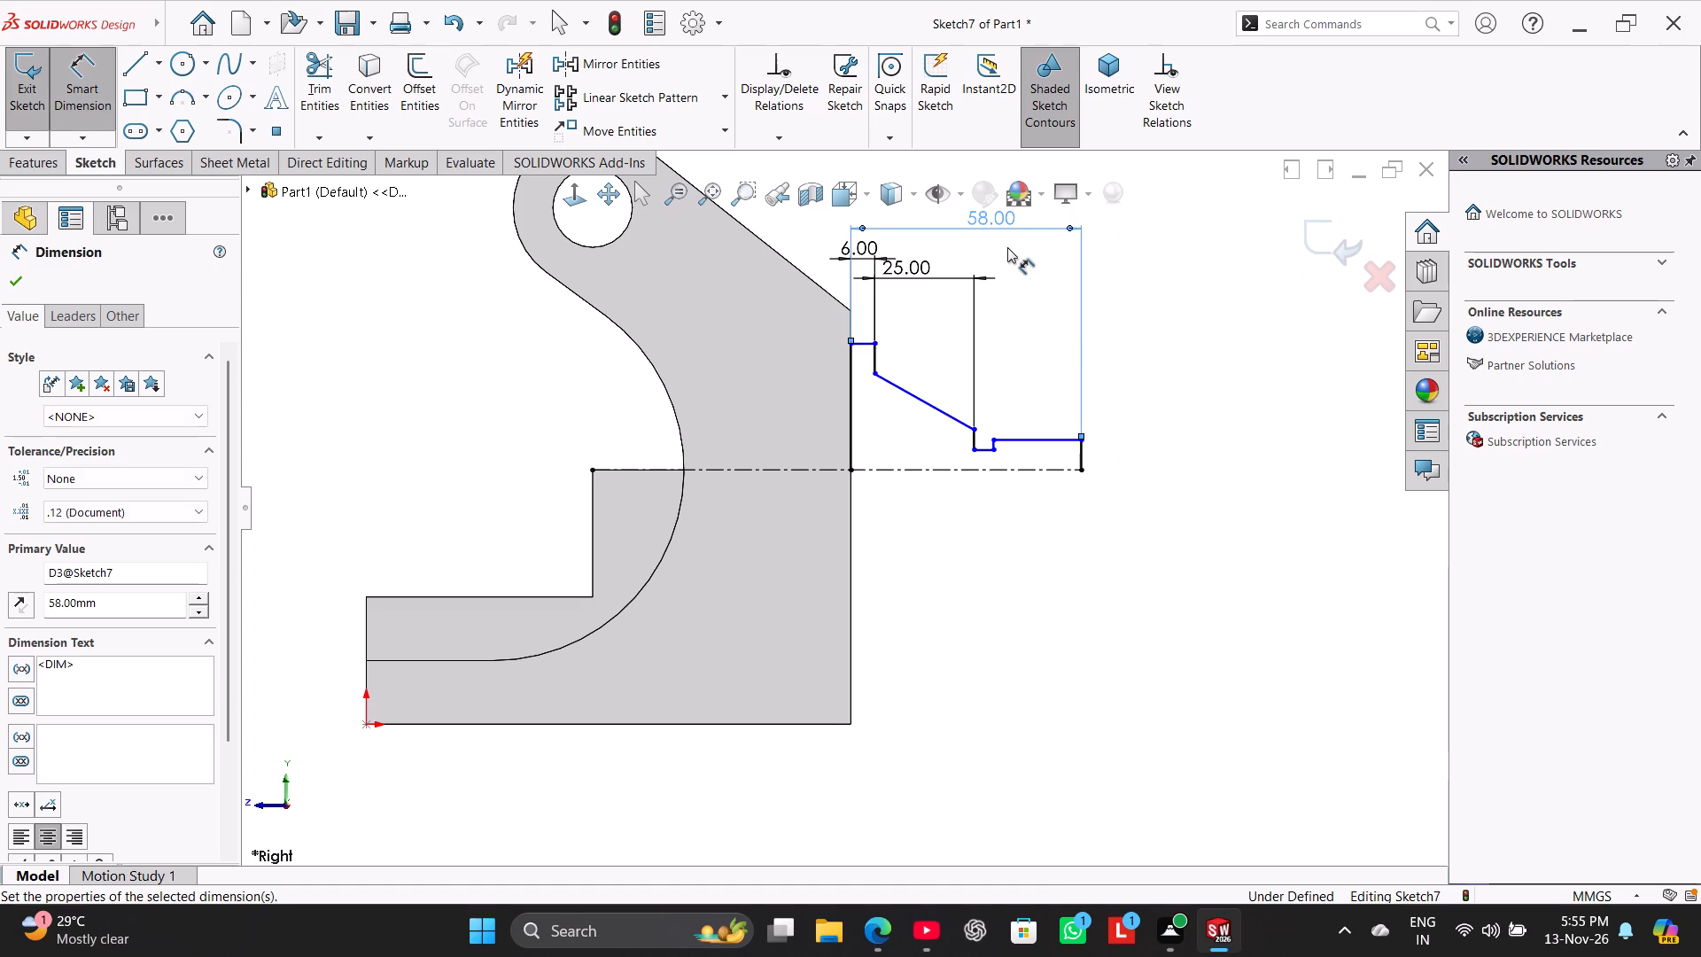
pyautogui.rightClick(1161, 386)
pyautogui.click(1209, 450)
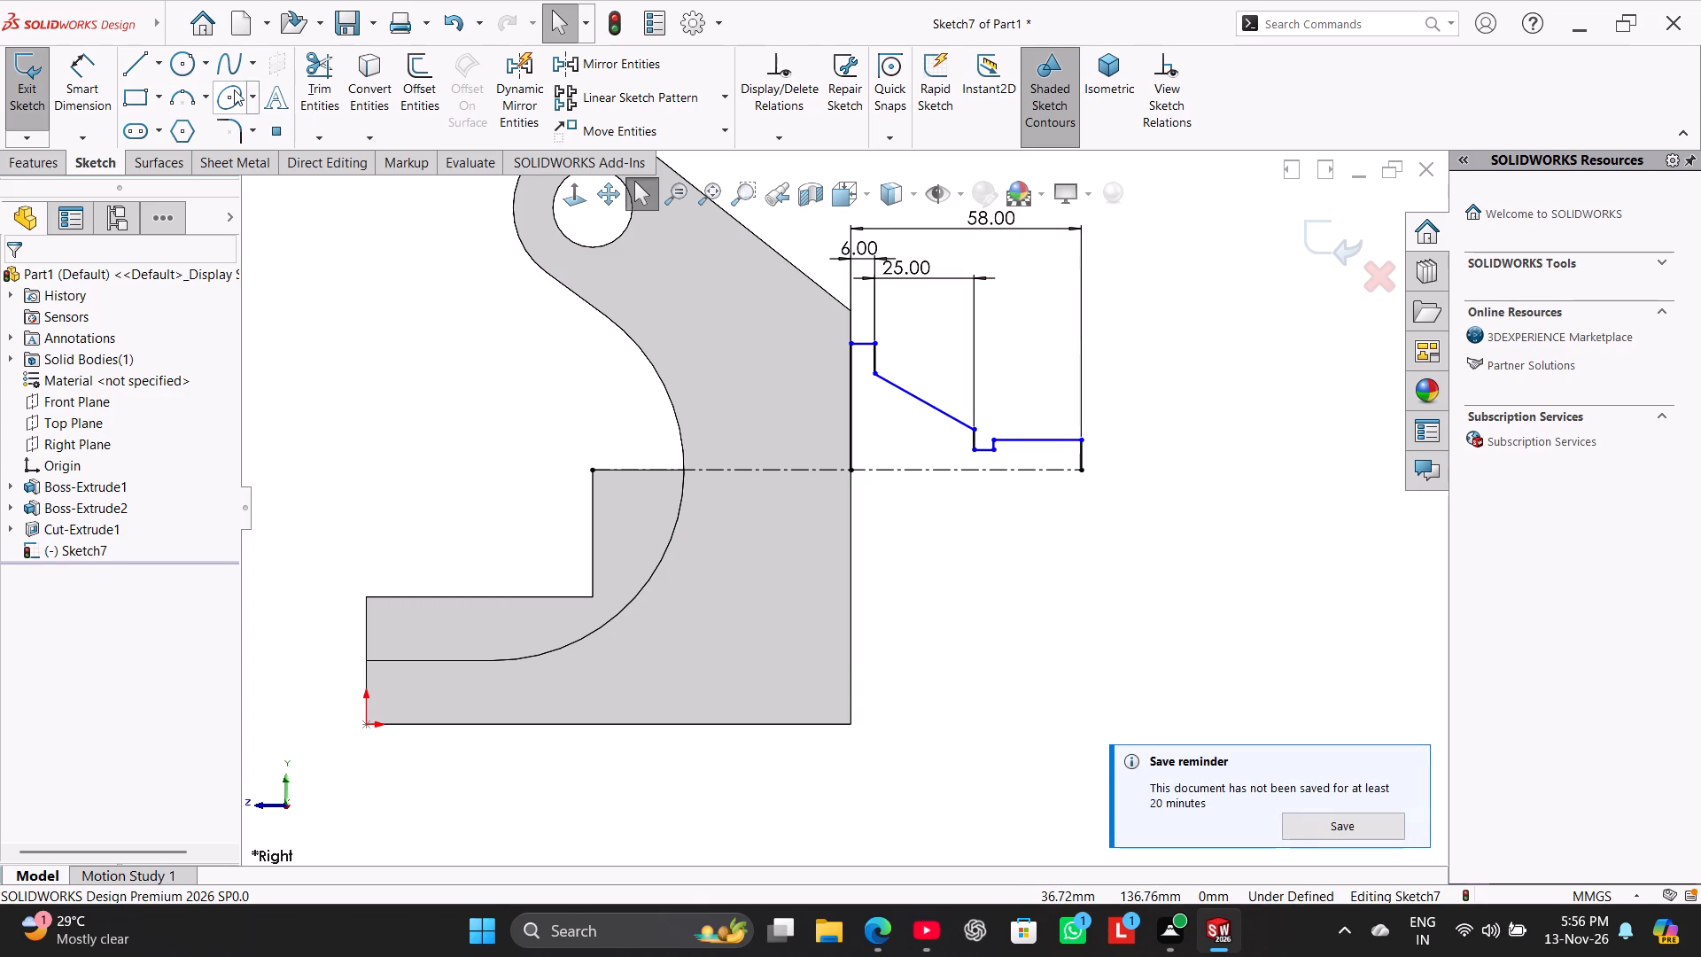
# Dimension the profile's rearmost horizontal line to 22 mm.
pyautogui.click(83, 79)
pyautogui.click(1036, 436)
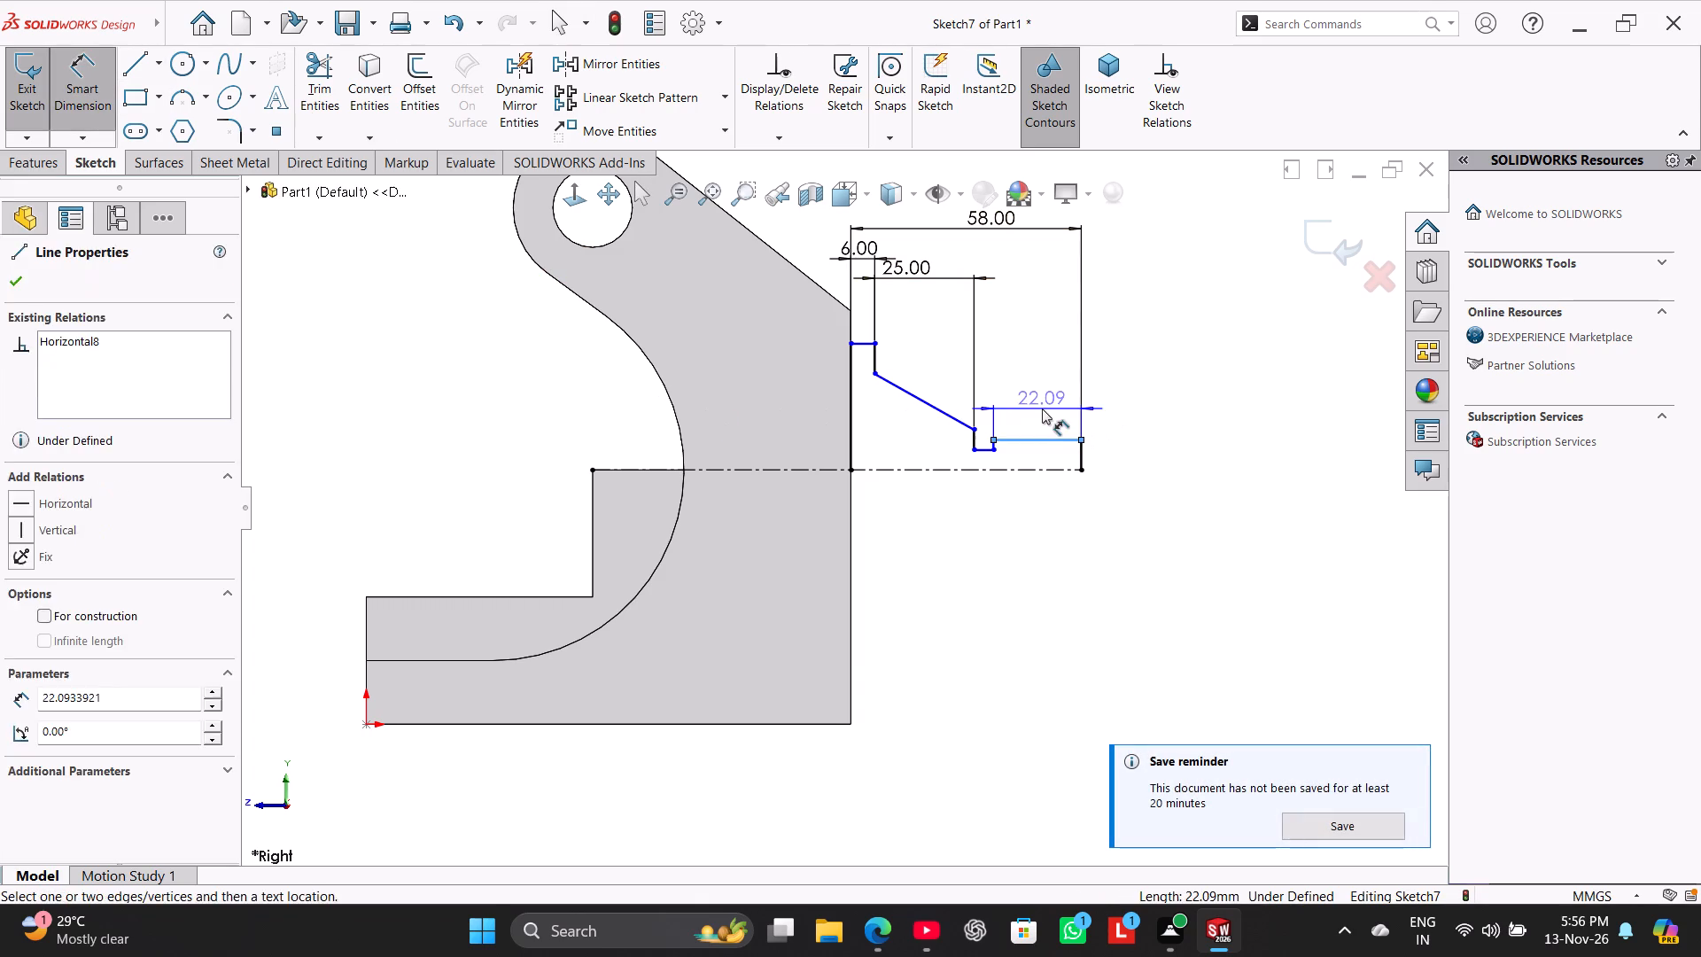
pyautogui.click(1042, 408)
pyautogui.press('2')
pyautogui.press('2')
pyautogui.press('Return')
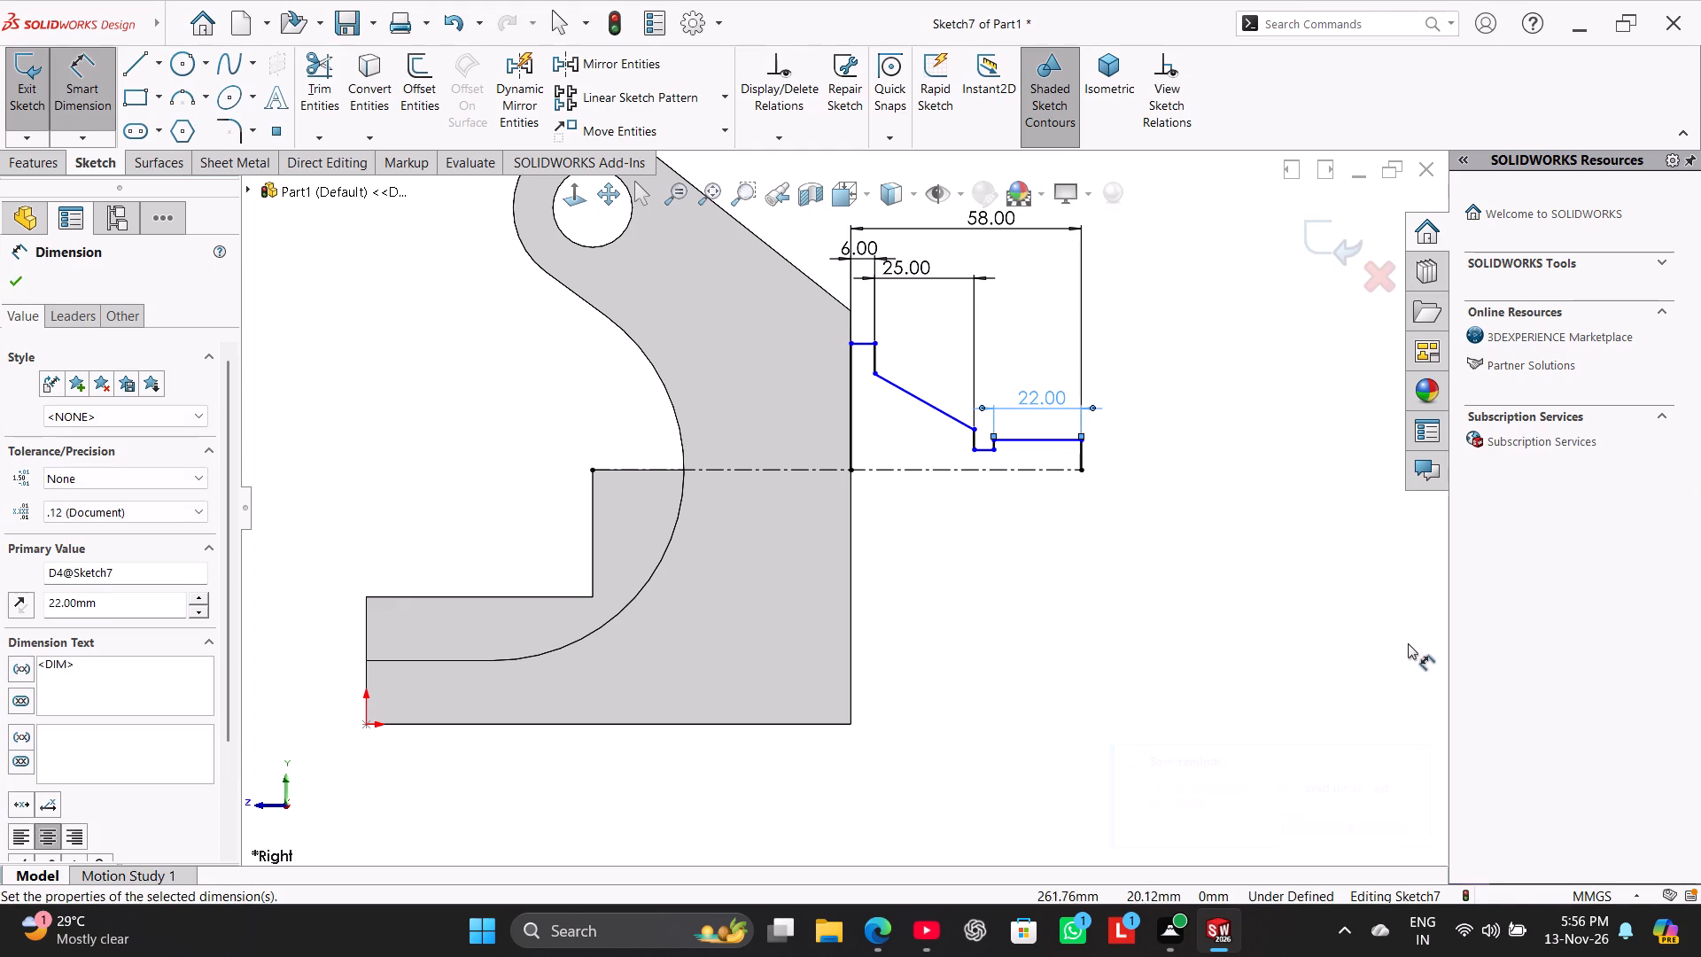
pyautogui.click(1213, 463)
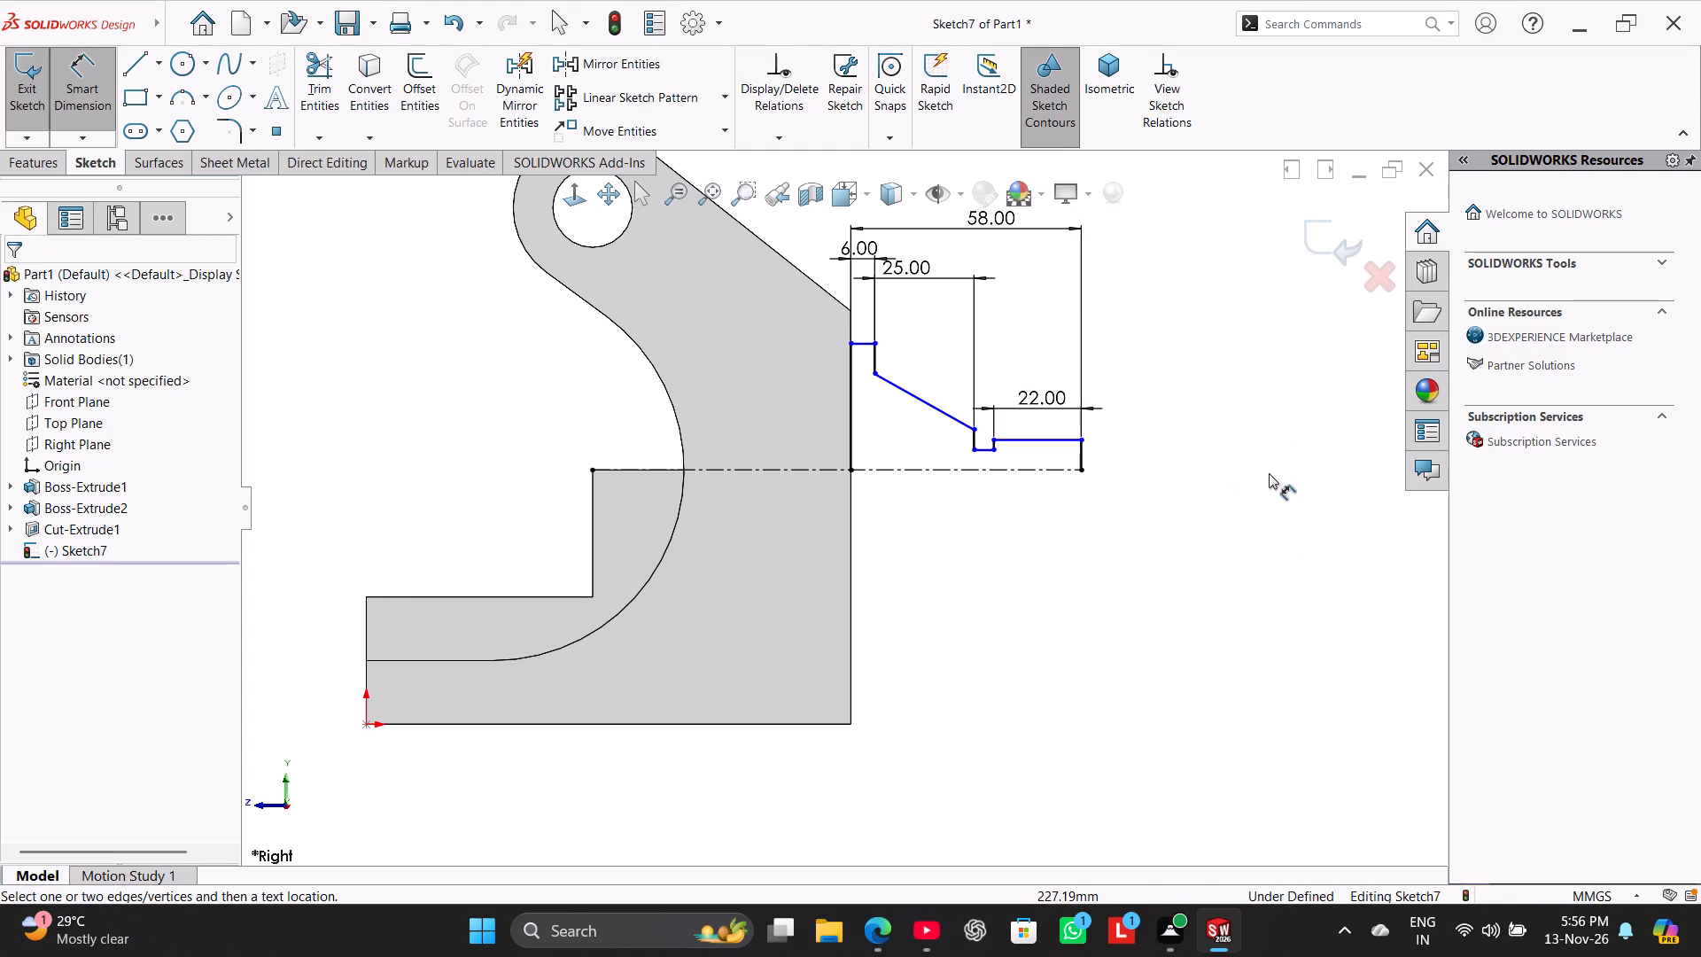
# Dimension the rearmost horizontal line about the centerline as an 18 mm diameter.
pyautogui.click(1049, 441)
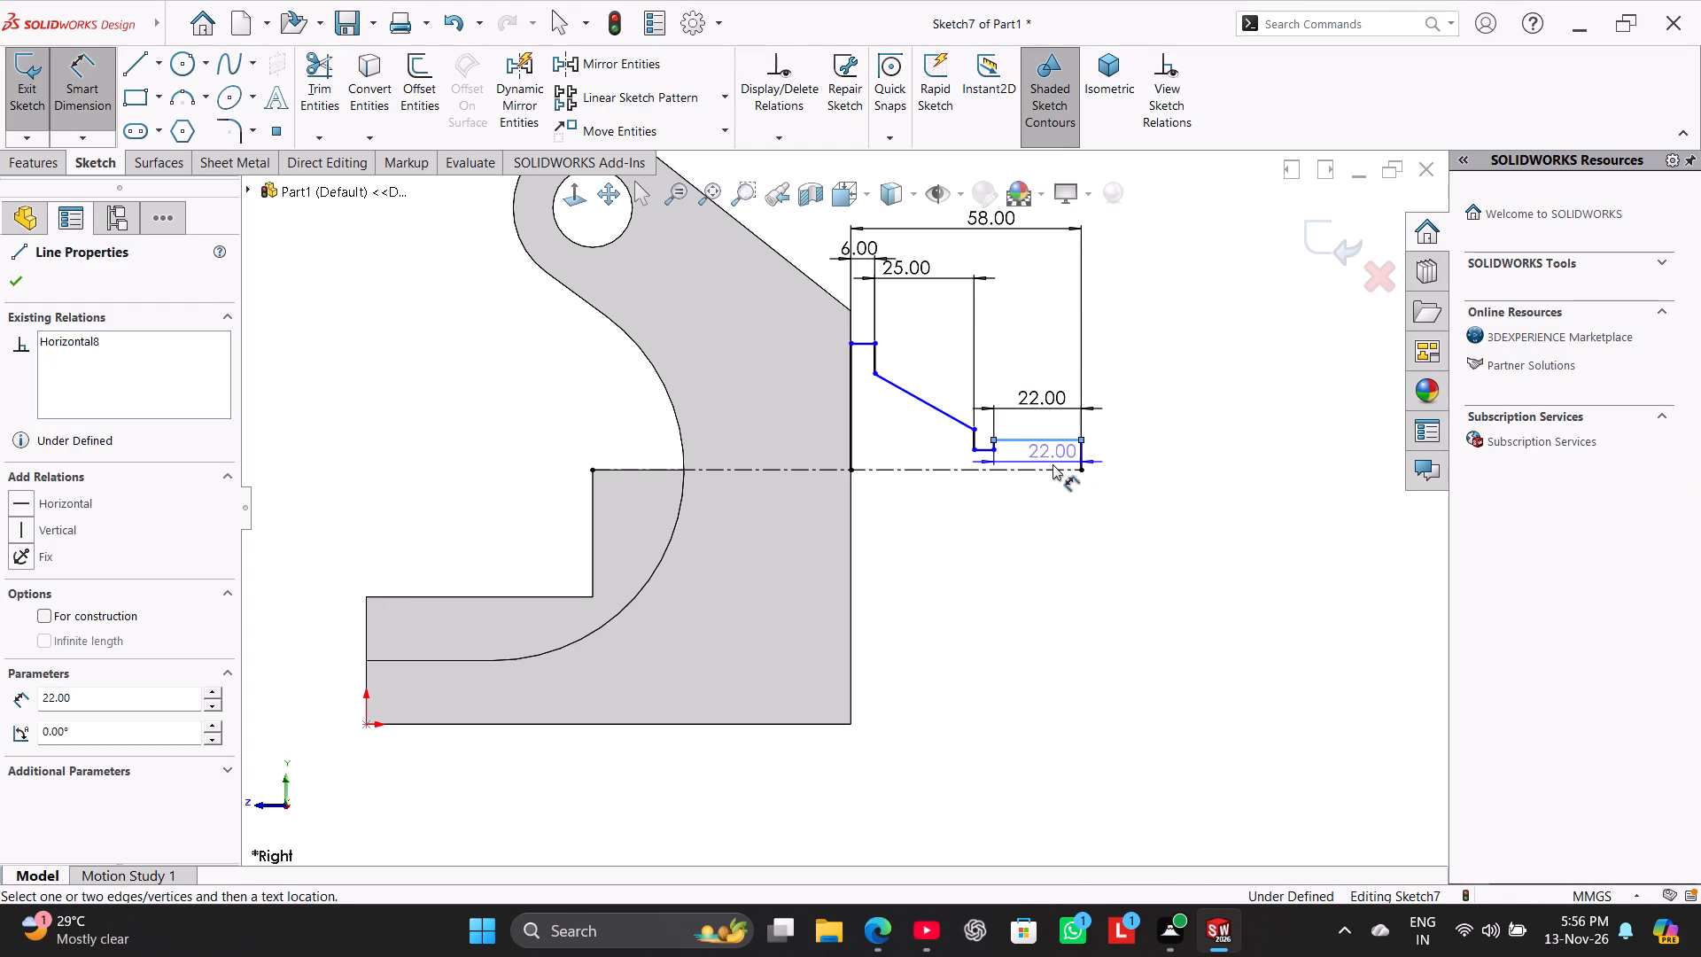
pyautogui.click(1064, 472)
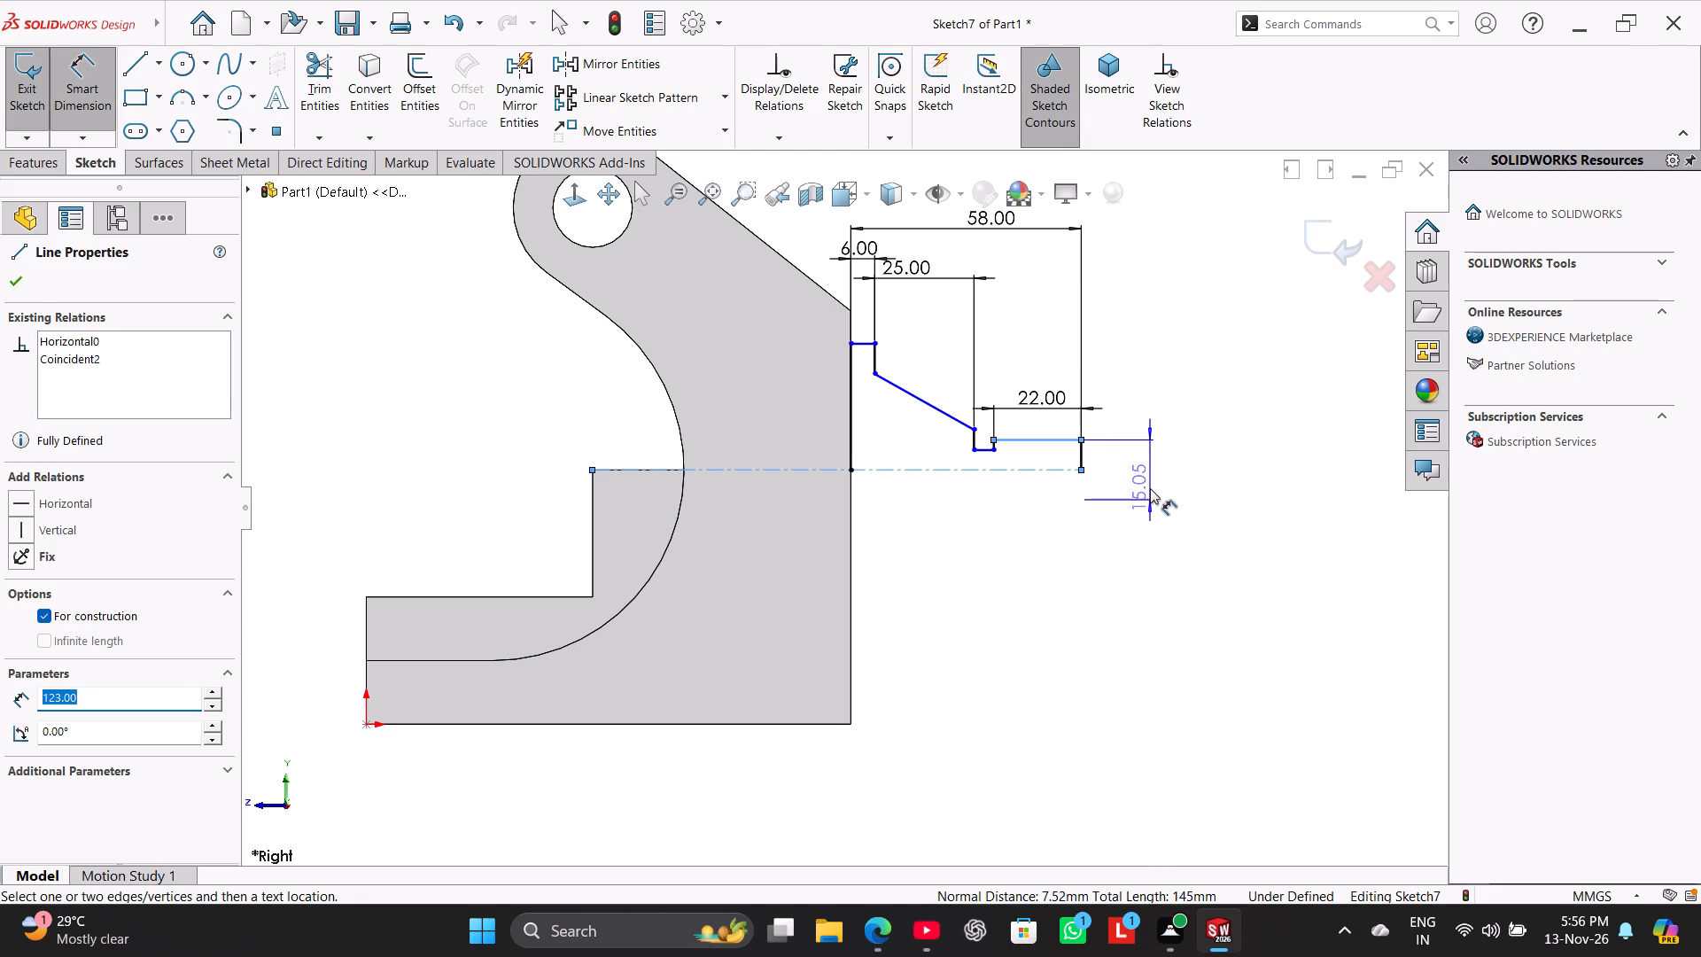
pyautogui.click(1150, 488)
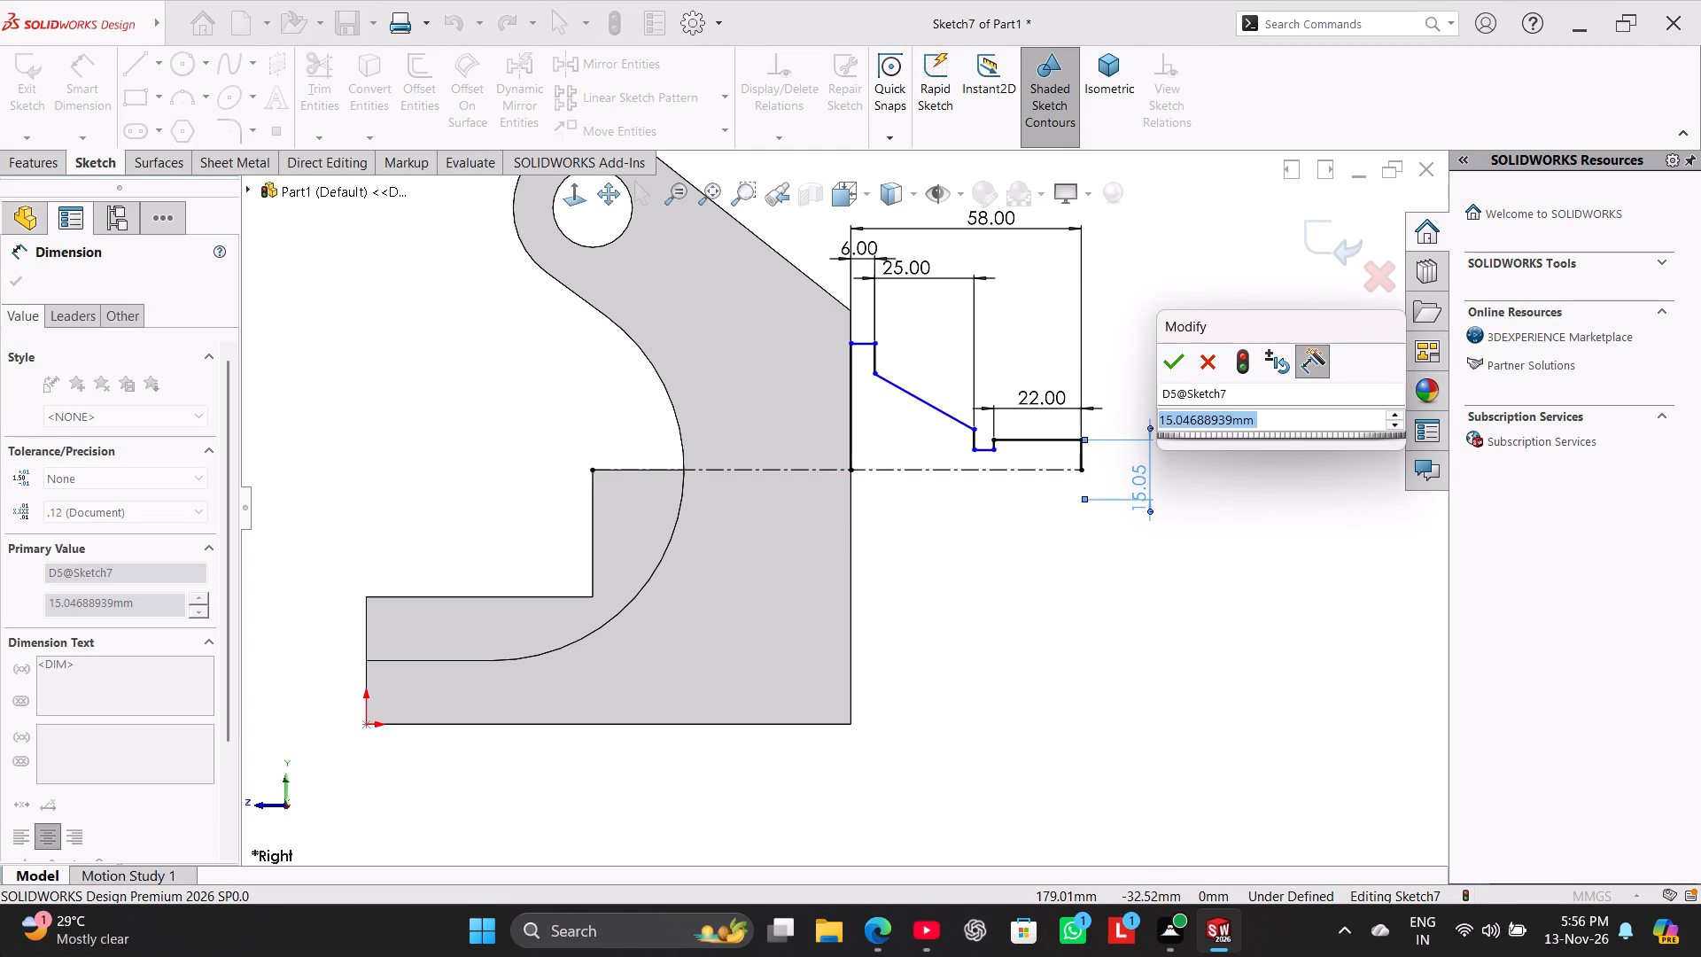
pyautogui.write('18')
pyautogui.press('Return')
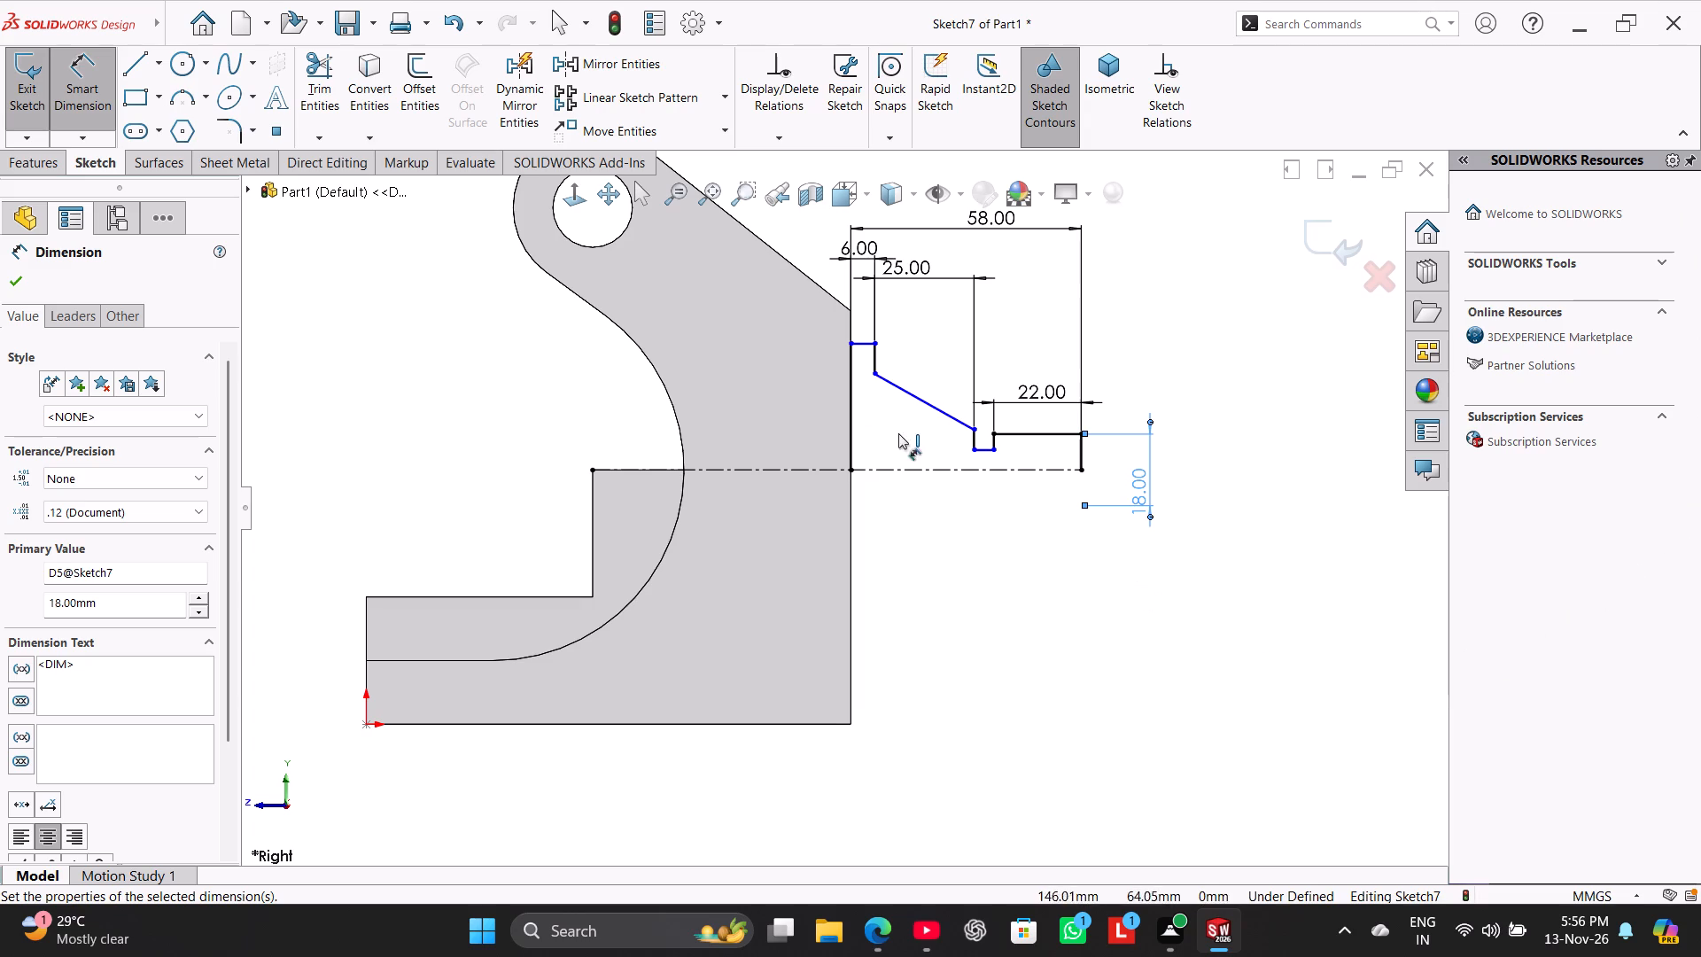
# Dimension the uppermost 6 mm horizontal line about the centerline as a 64 mm diameter and exit the sketch.
pyautogui.click(863, 346)
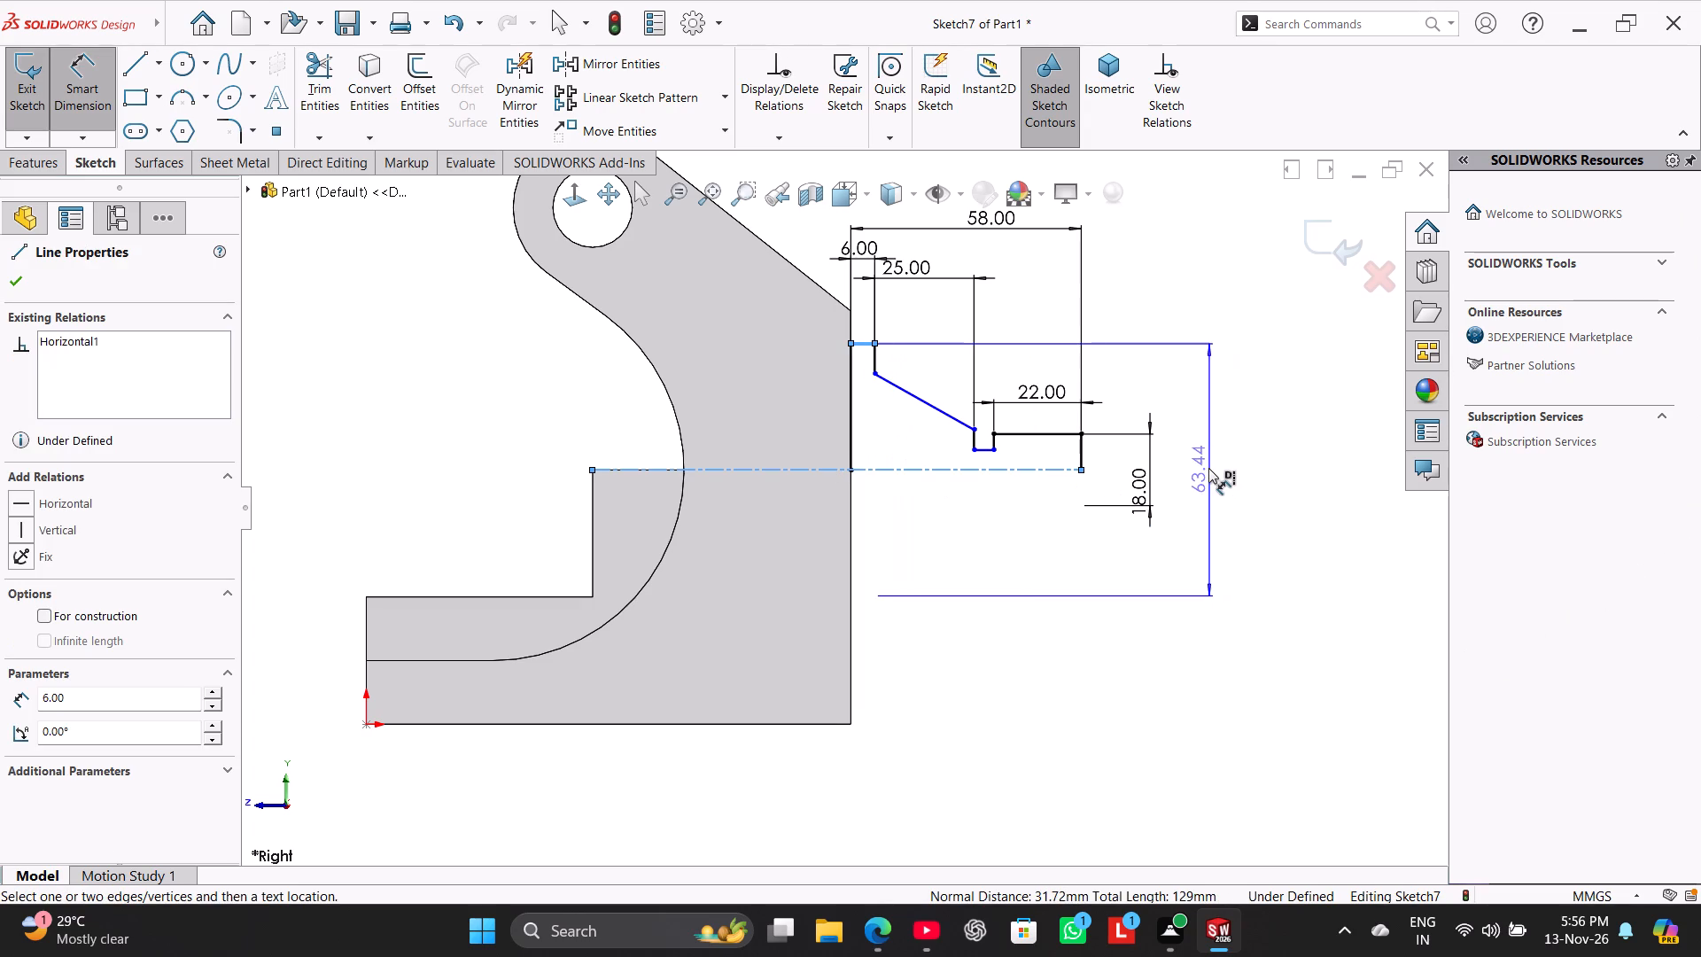
pyautogui.click(1208, 468)
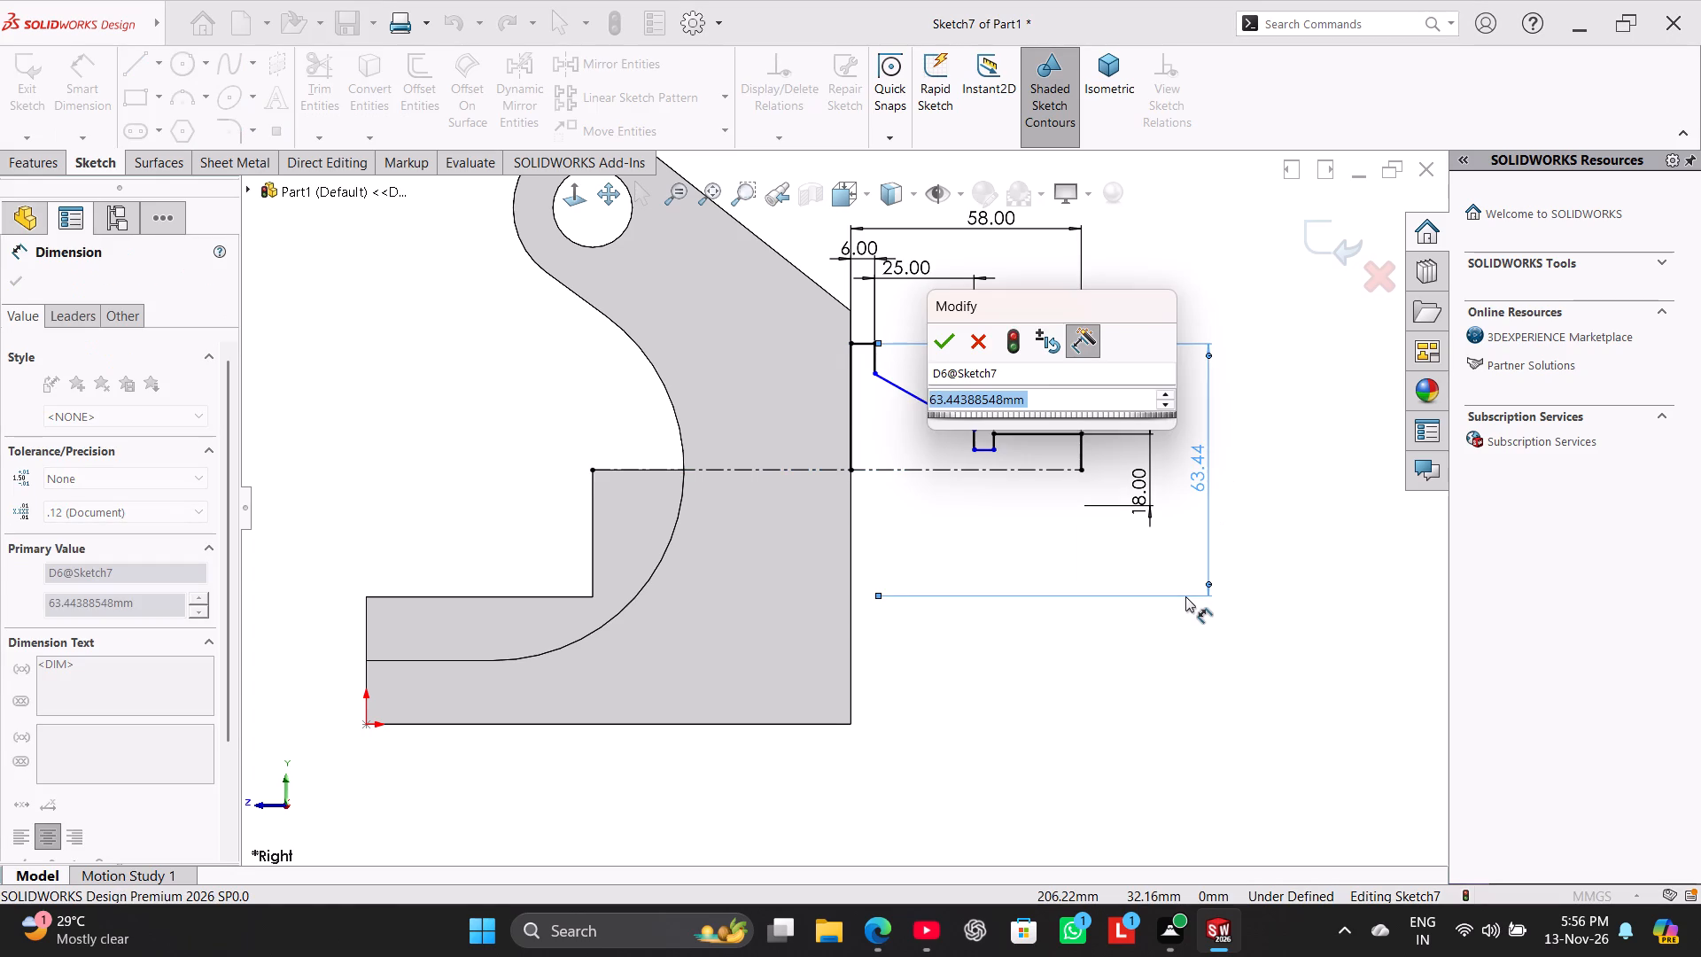
pyautogui.press('3')
pyautogui.press('8')
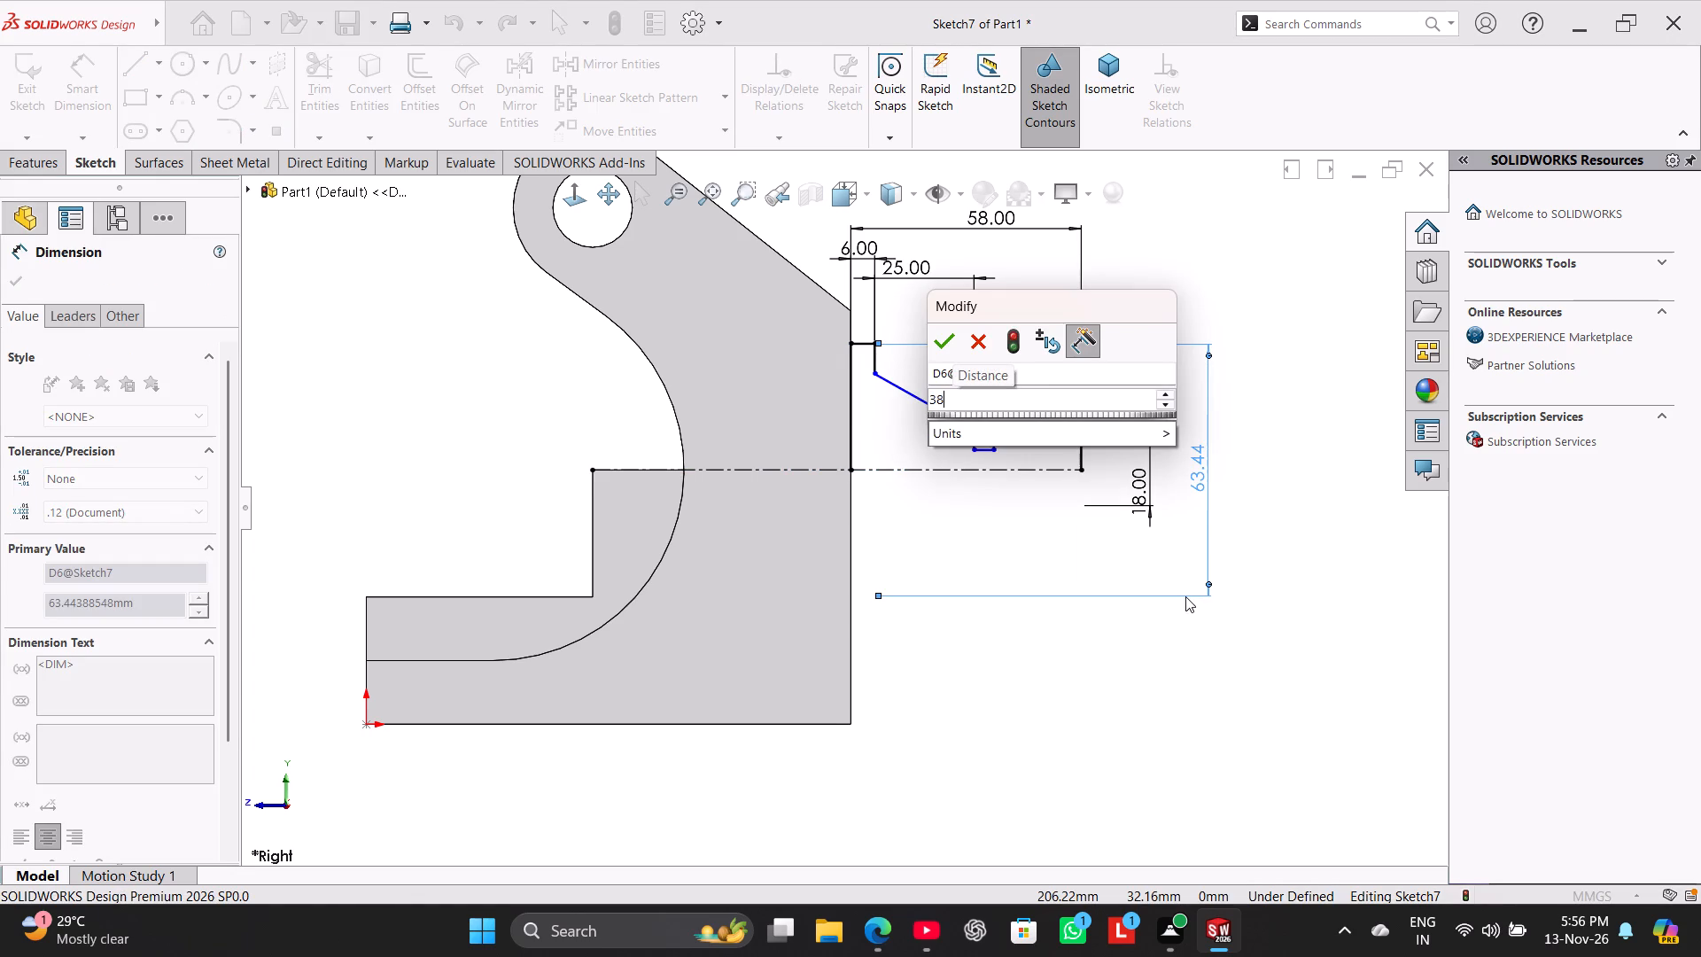
pyautogui.press('BackSpace')
pyautogui.press('BackSpace')
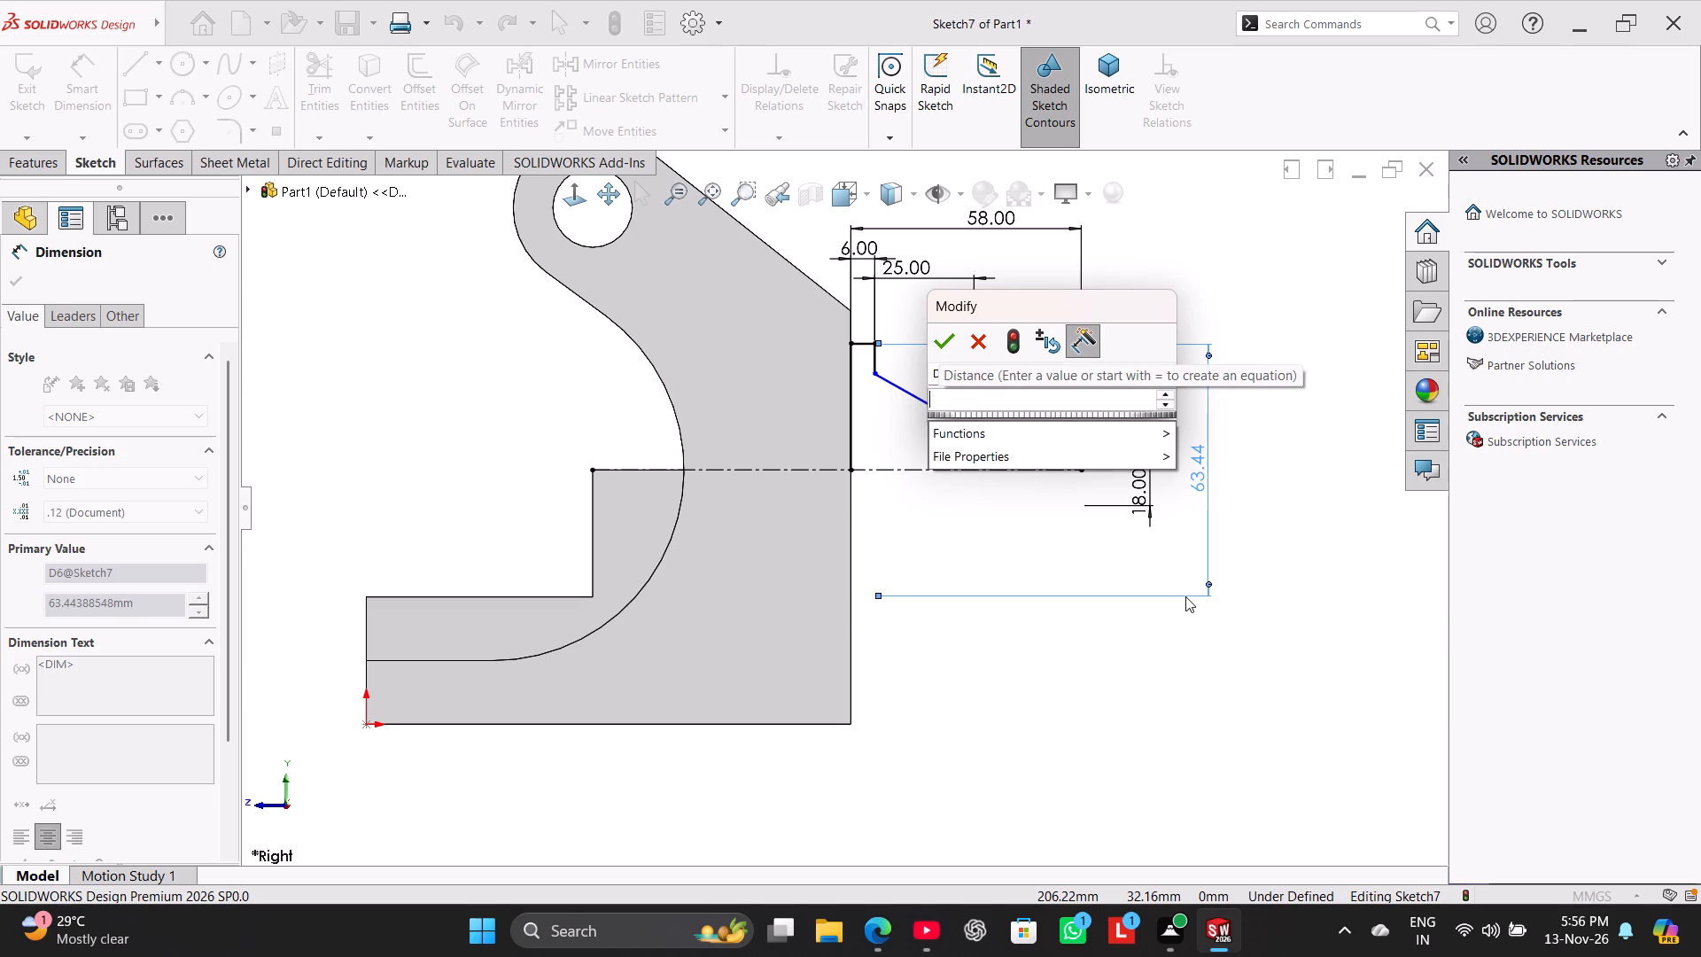
pyautogui.write('64')
pyautogui.press('Return')
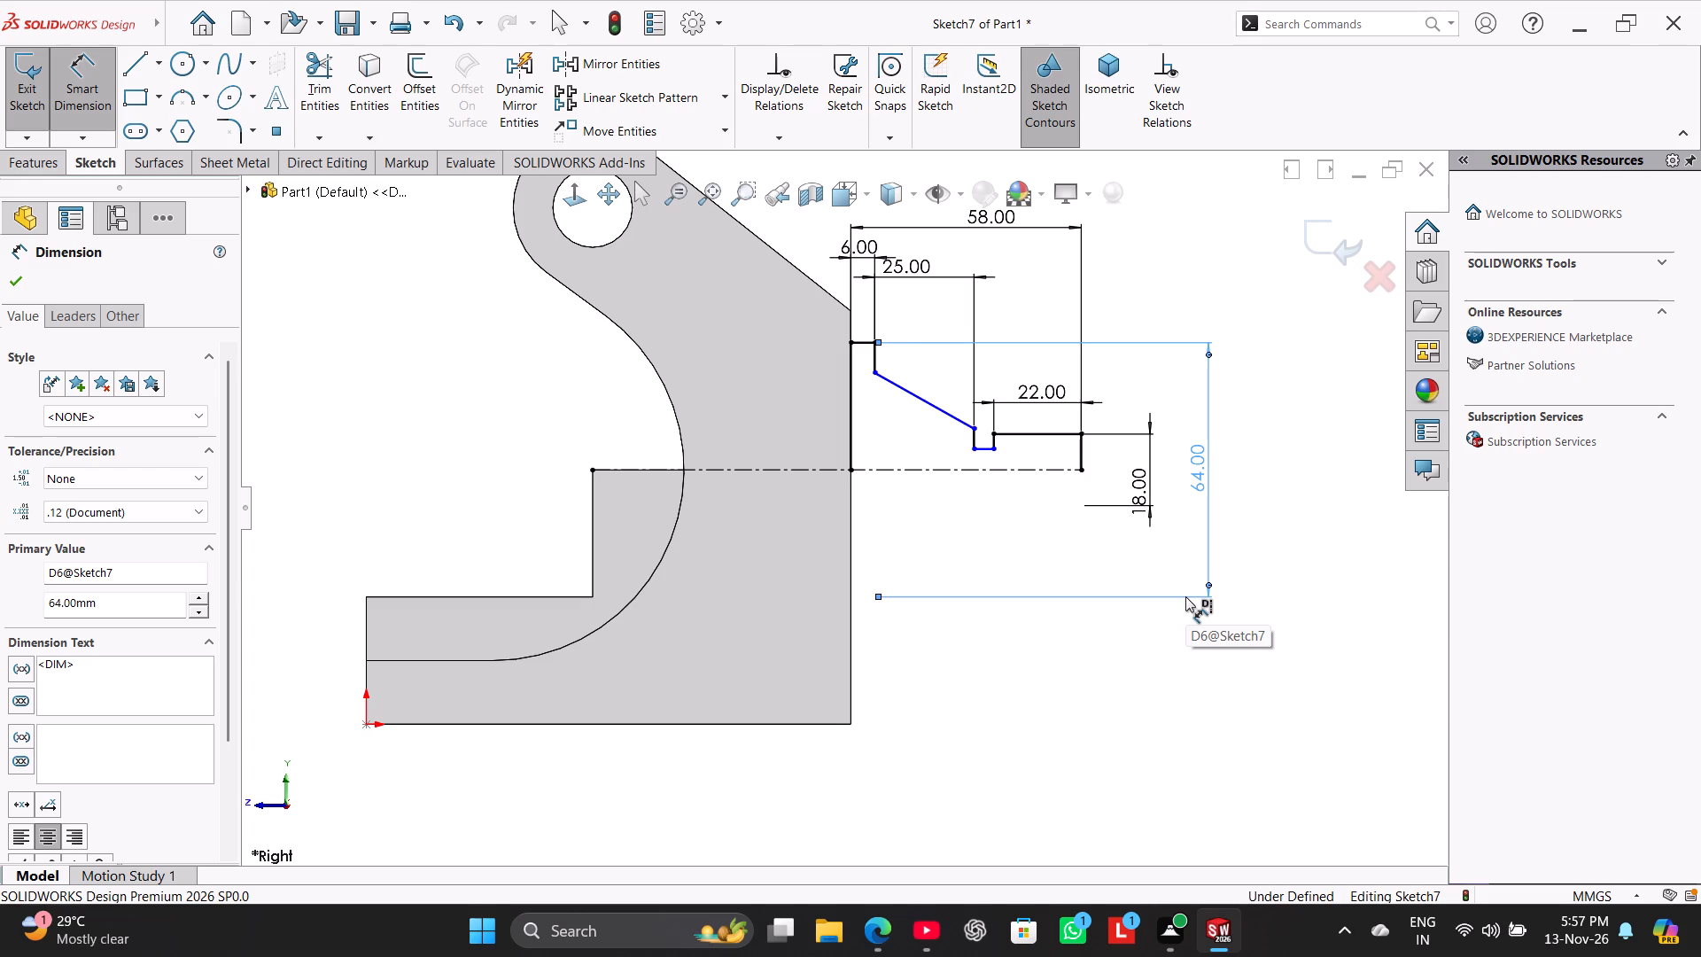
pyautogui.rightClick(1310, 610)
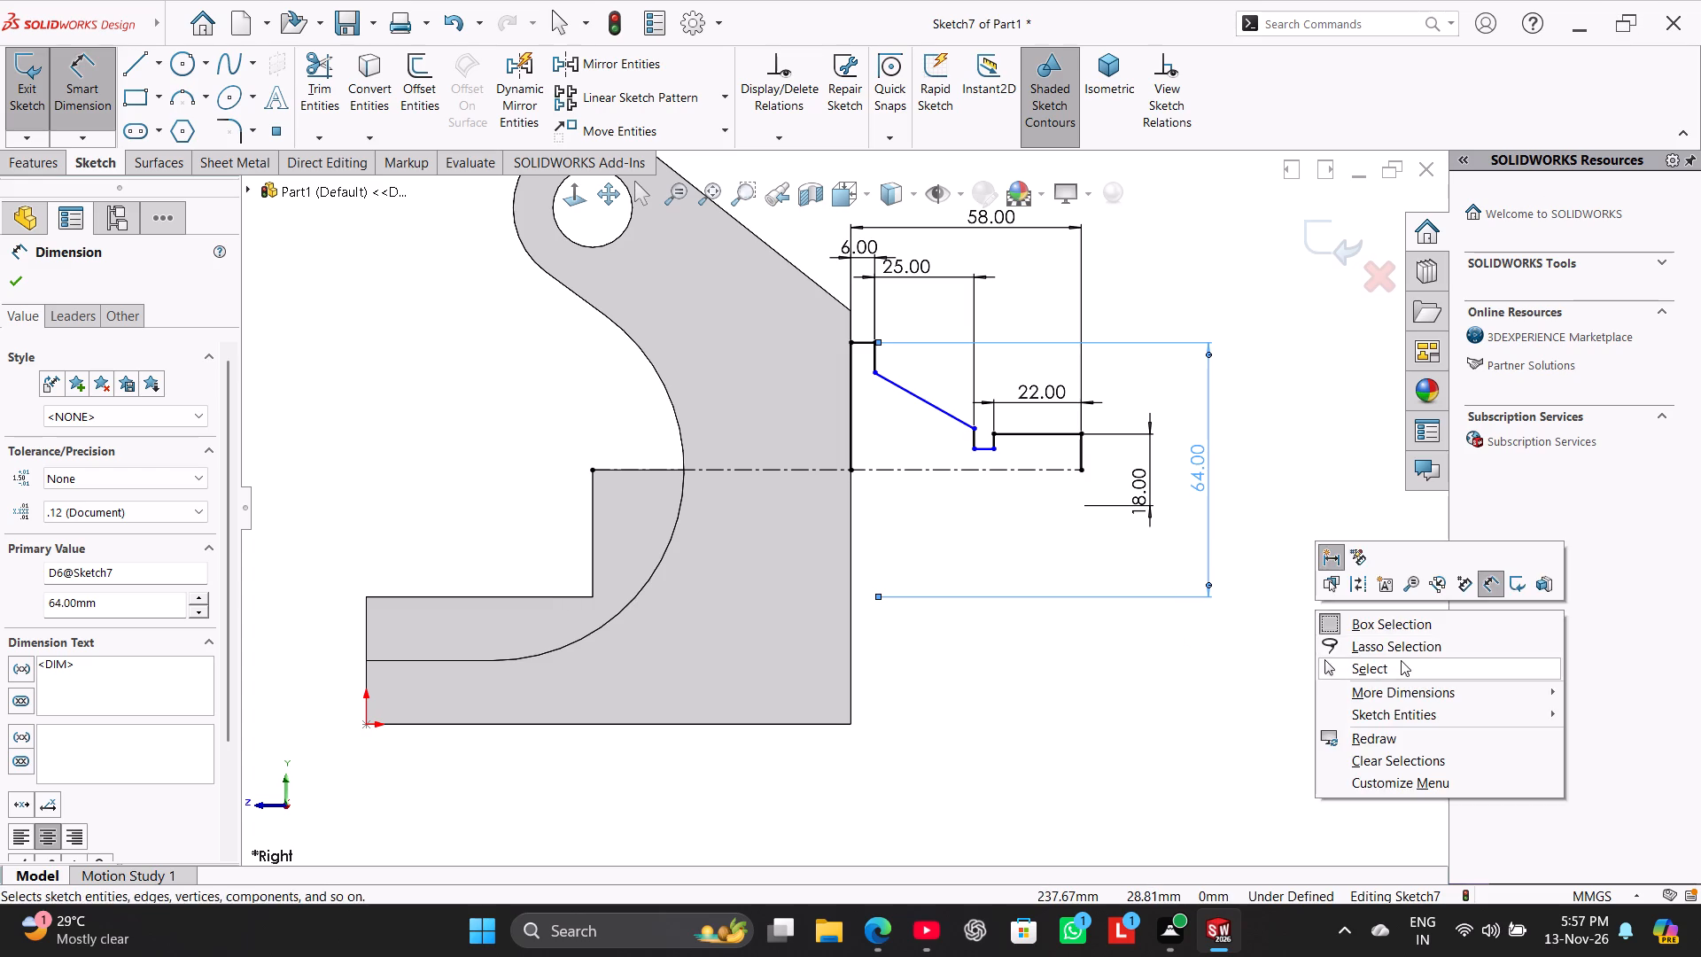
pyautogui.click(1401, 660)
pyautogui.click(35, 87)
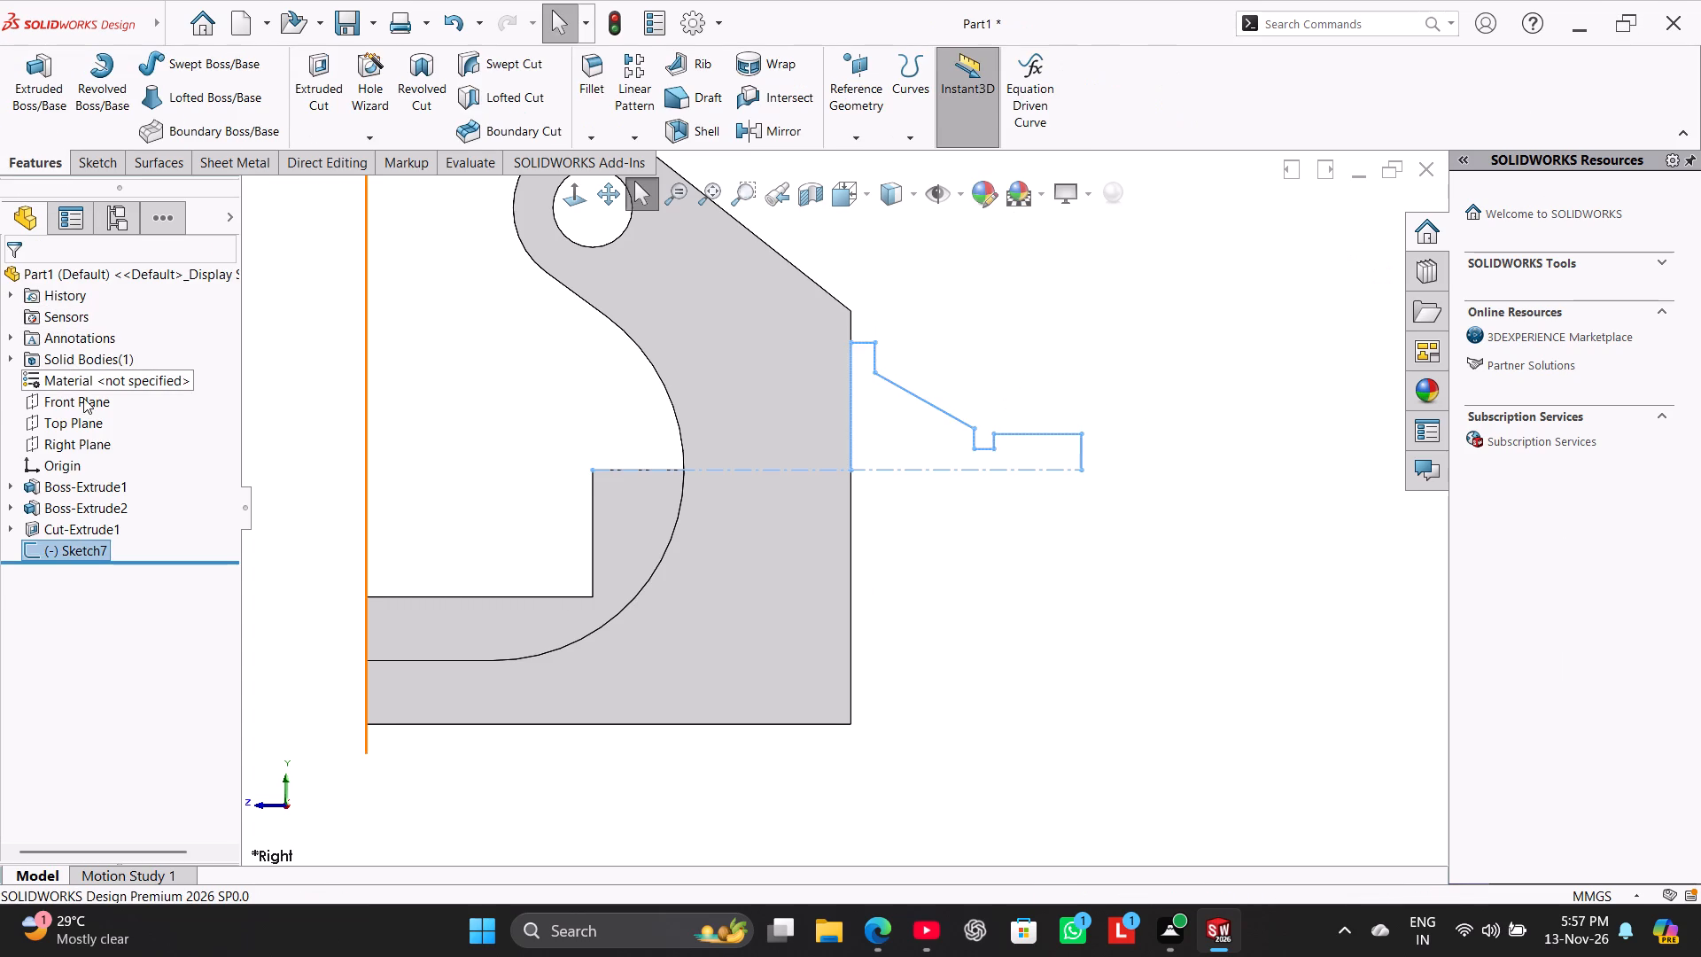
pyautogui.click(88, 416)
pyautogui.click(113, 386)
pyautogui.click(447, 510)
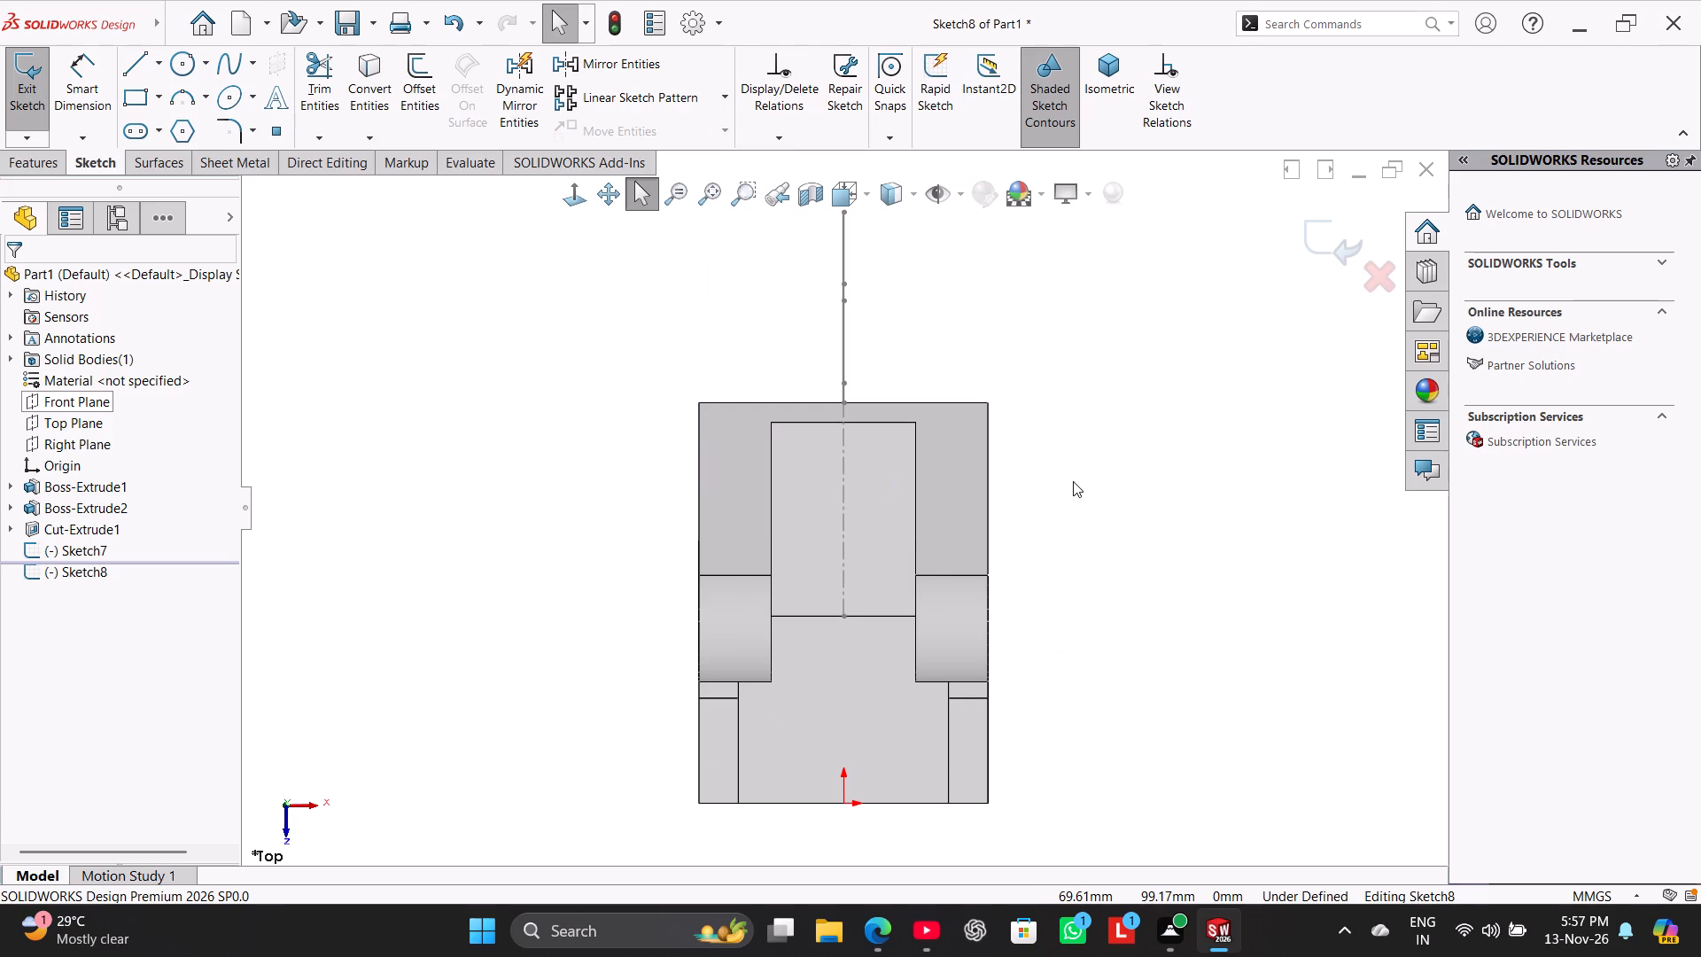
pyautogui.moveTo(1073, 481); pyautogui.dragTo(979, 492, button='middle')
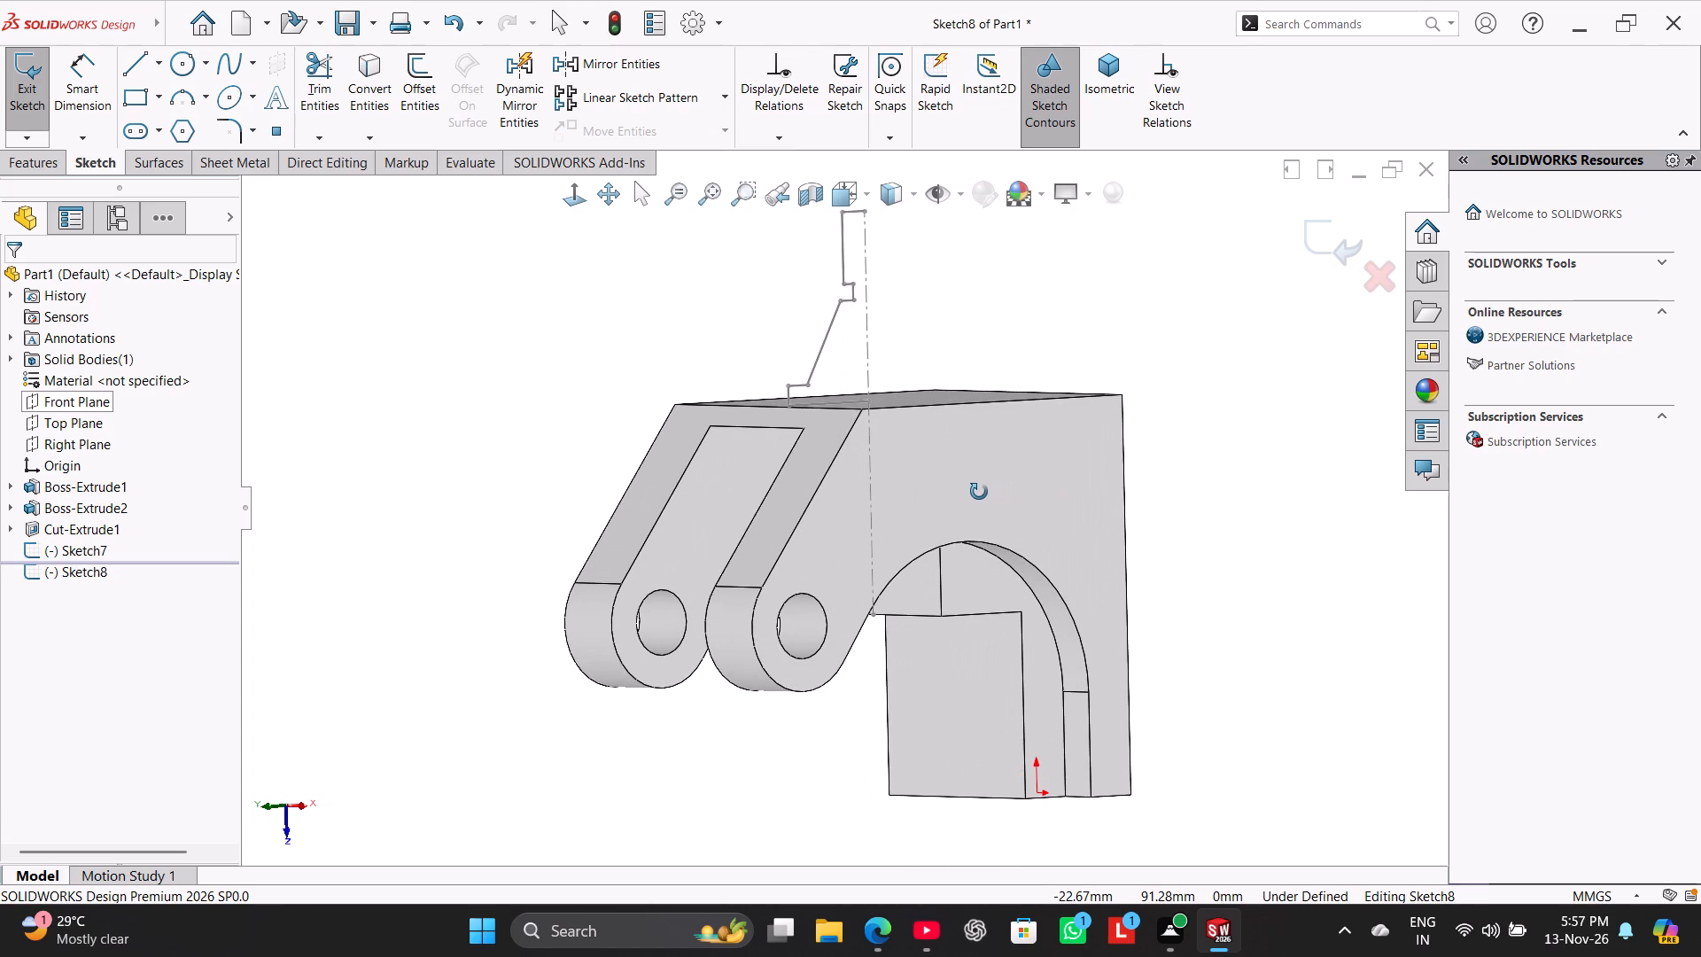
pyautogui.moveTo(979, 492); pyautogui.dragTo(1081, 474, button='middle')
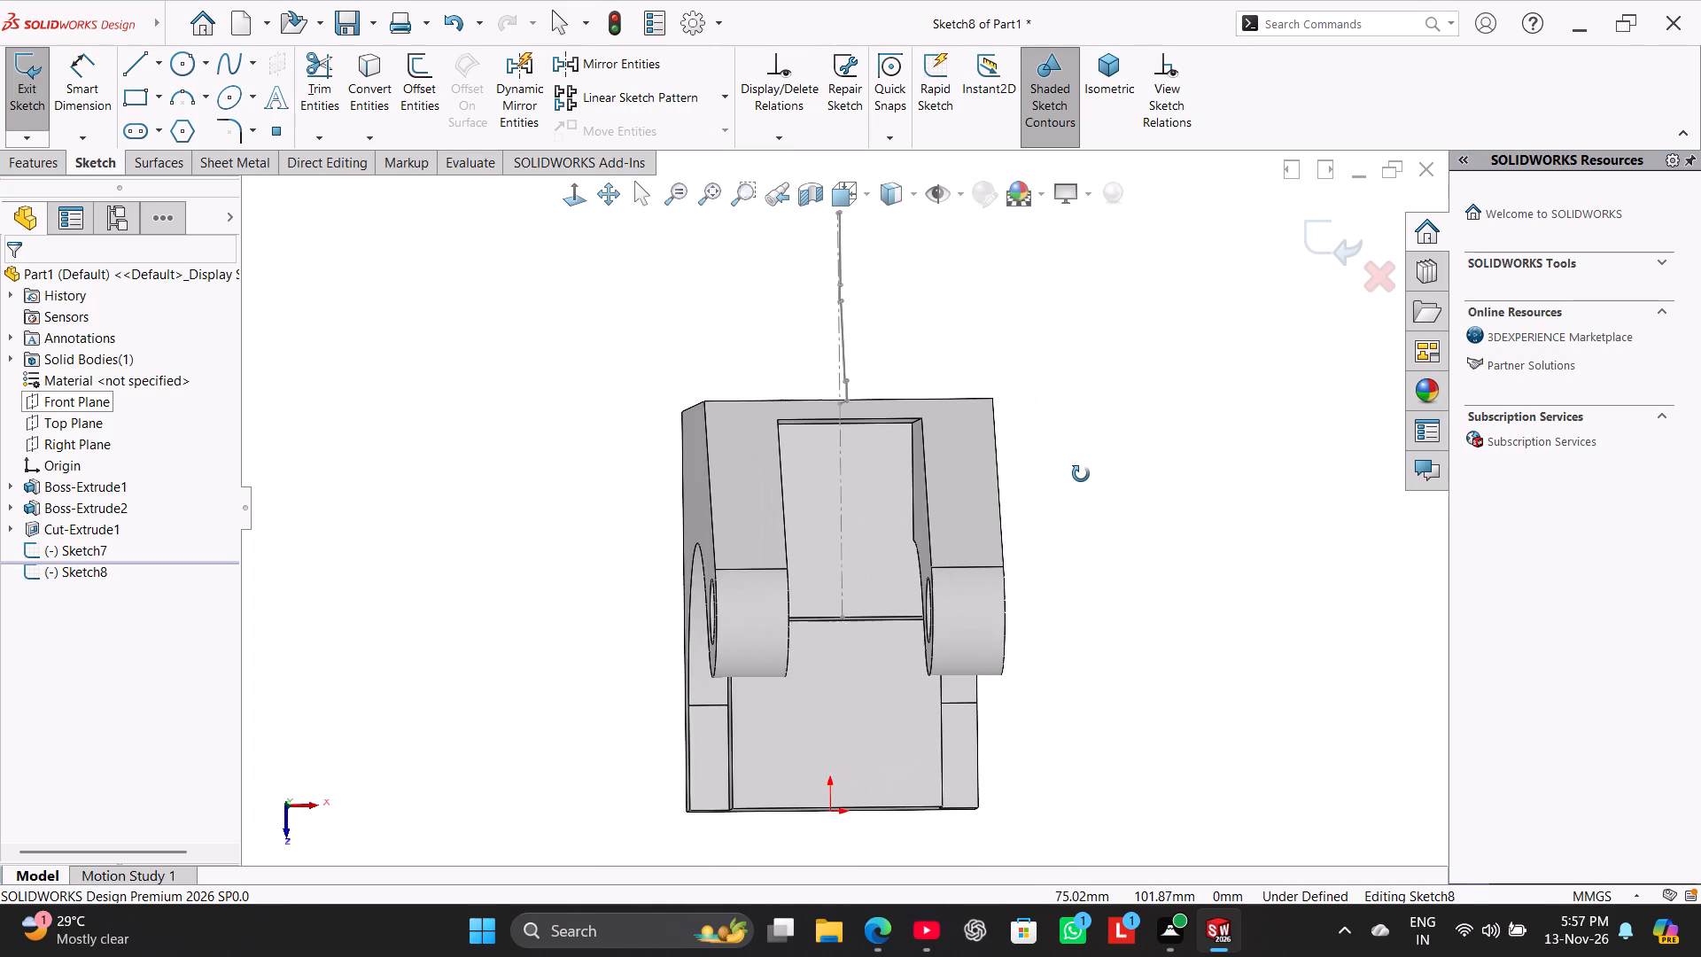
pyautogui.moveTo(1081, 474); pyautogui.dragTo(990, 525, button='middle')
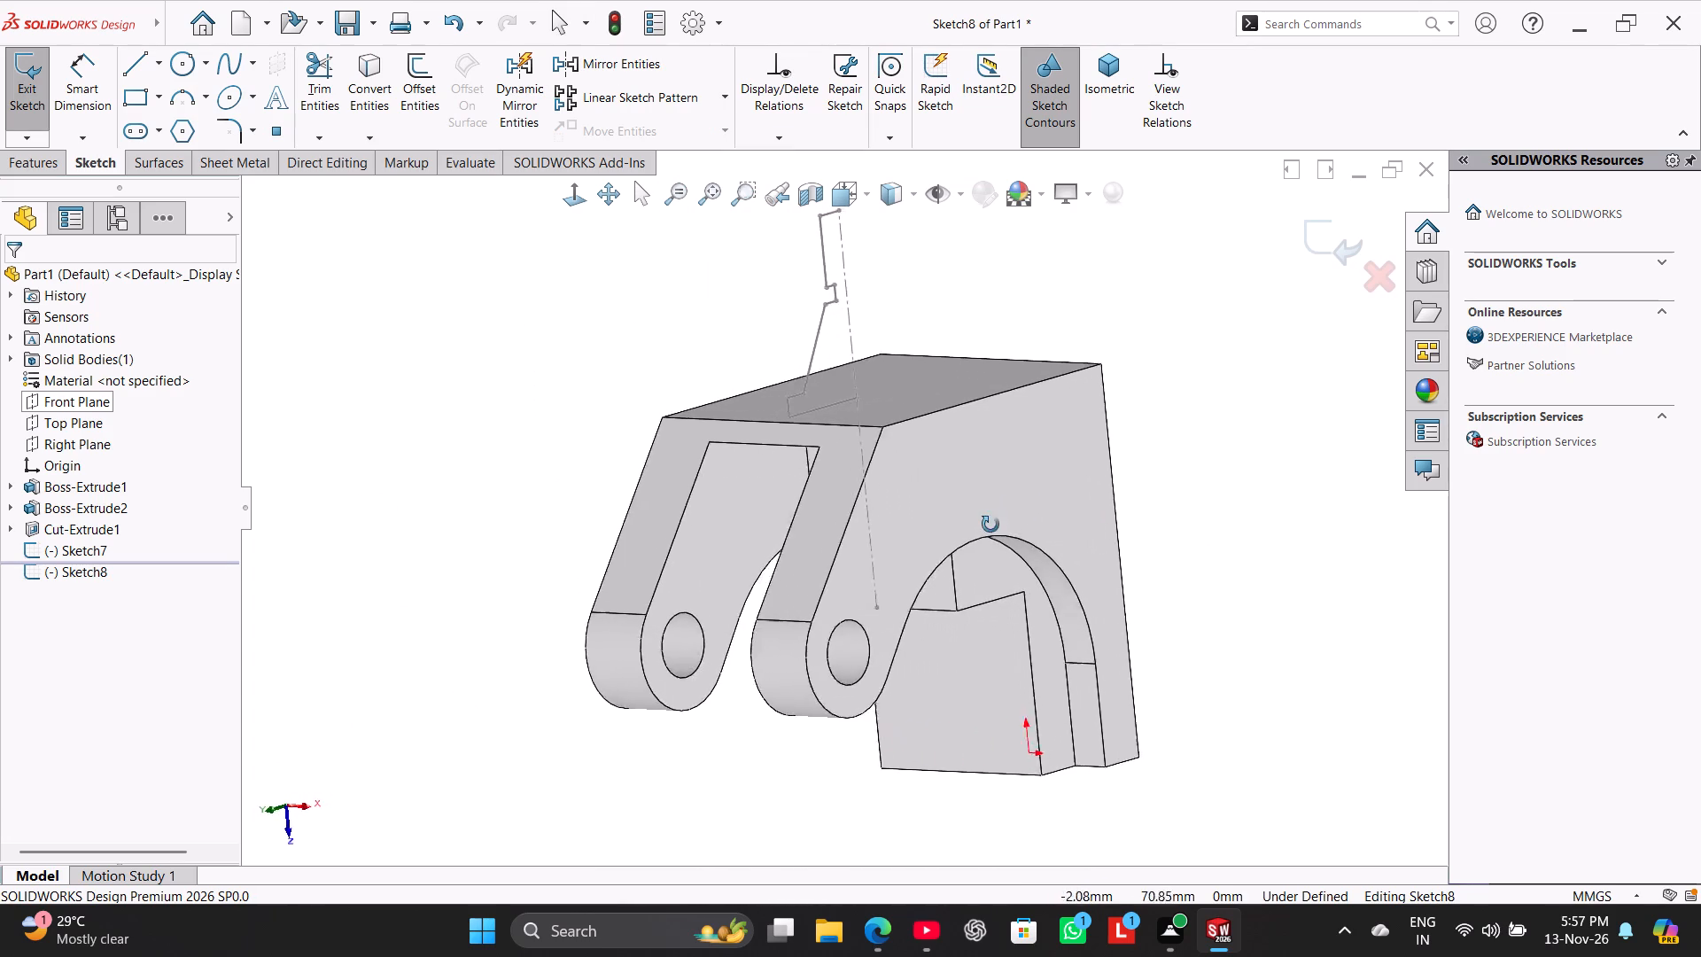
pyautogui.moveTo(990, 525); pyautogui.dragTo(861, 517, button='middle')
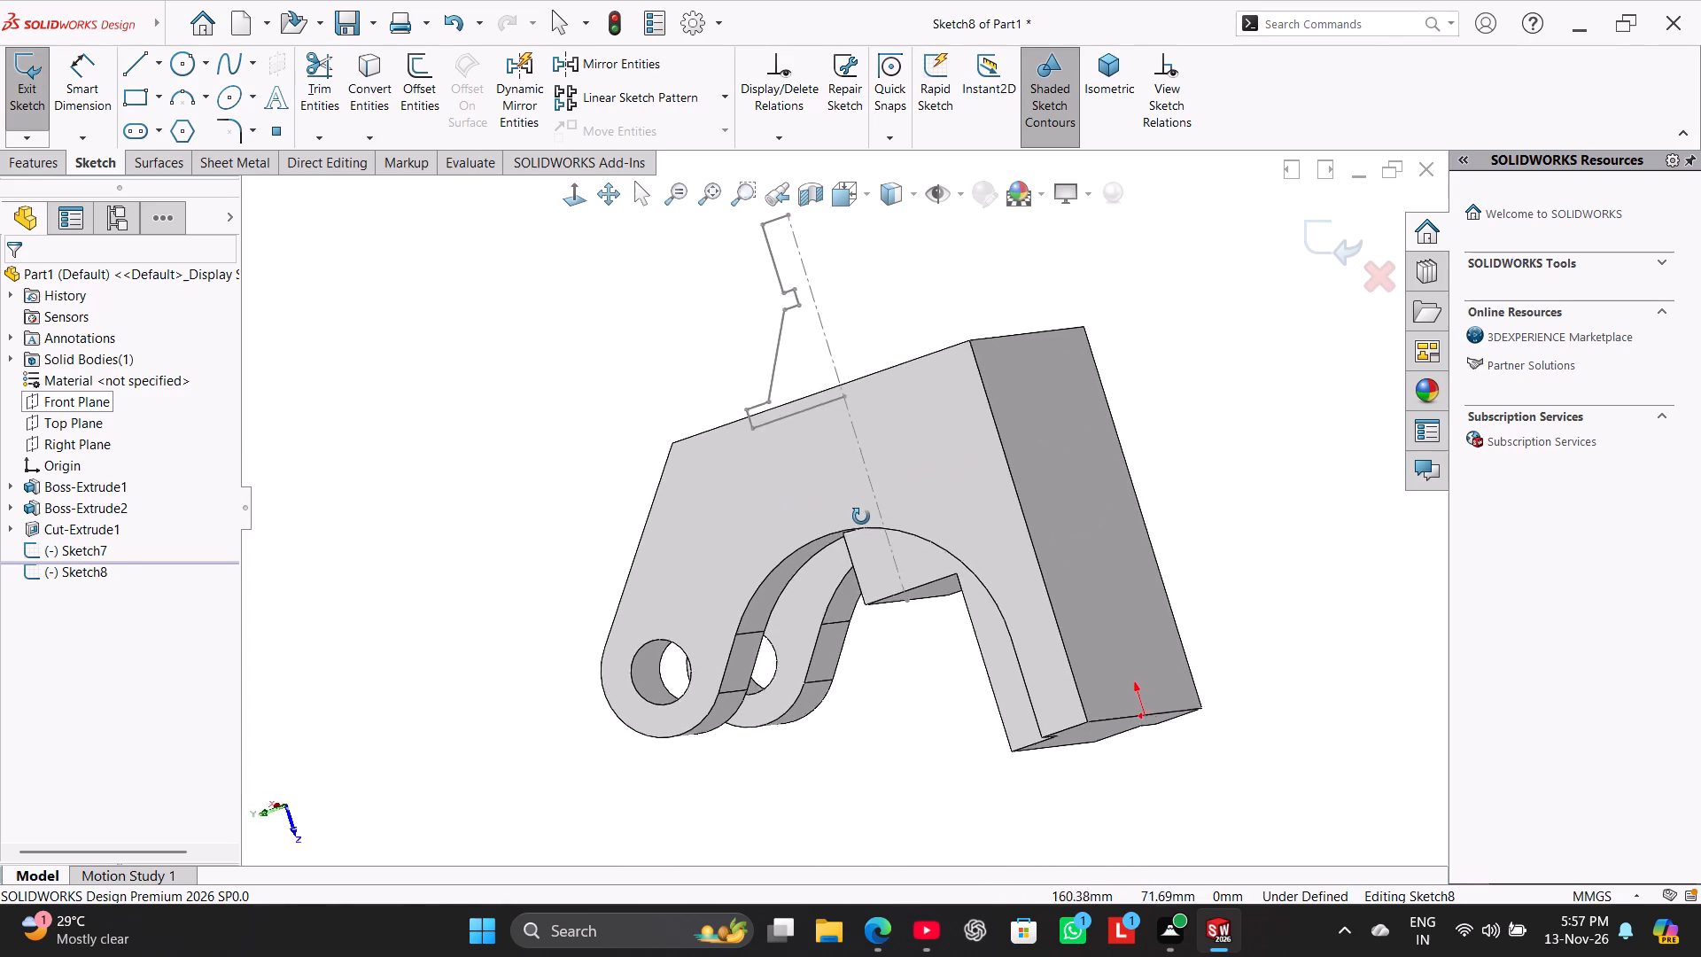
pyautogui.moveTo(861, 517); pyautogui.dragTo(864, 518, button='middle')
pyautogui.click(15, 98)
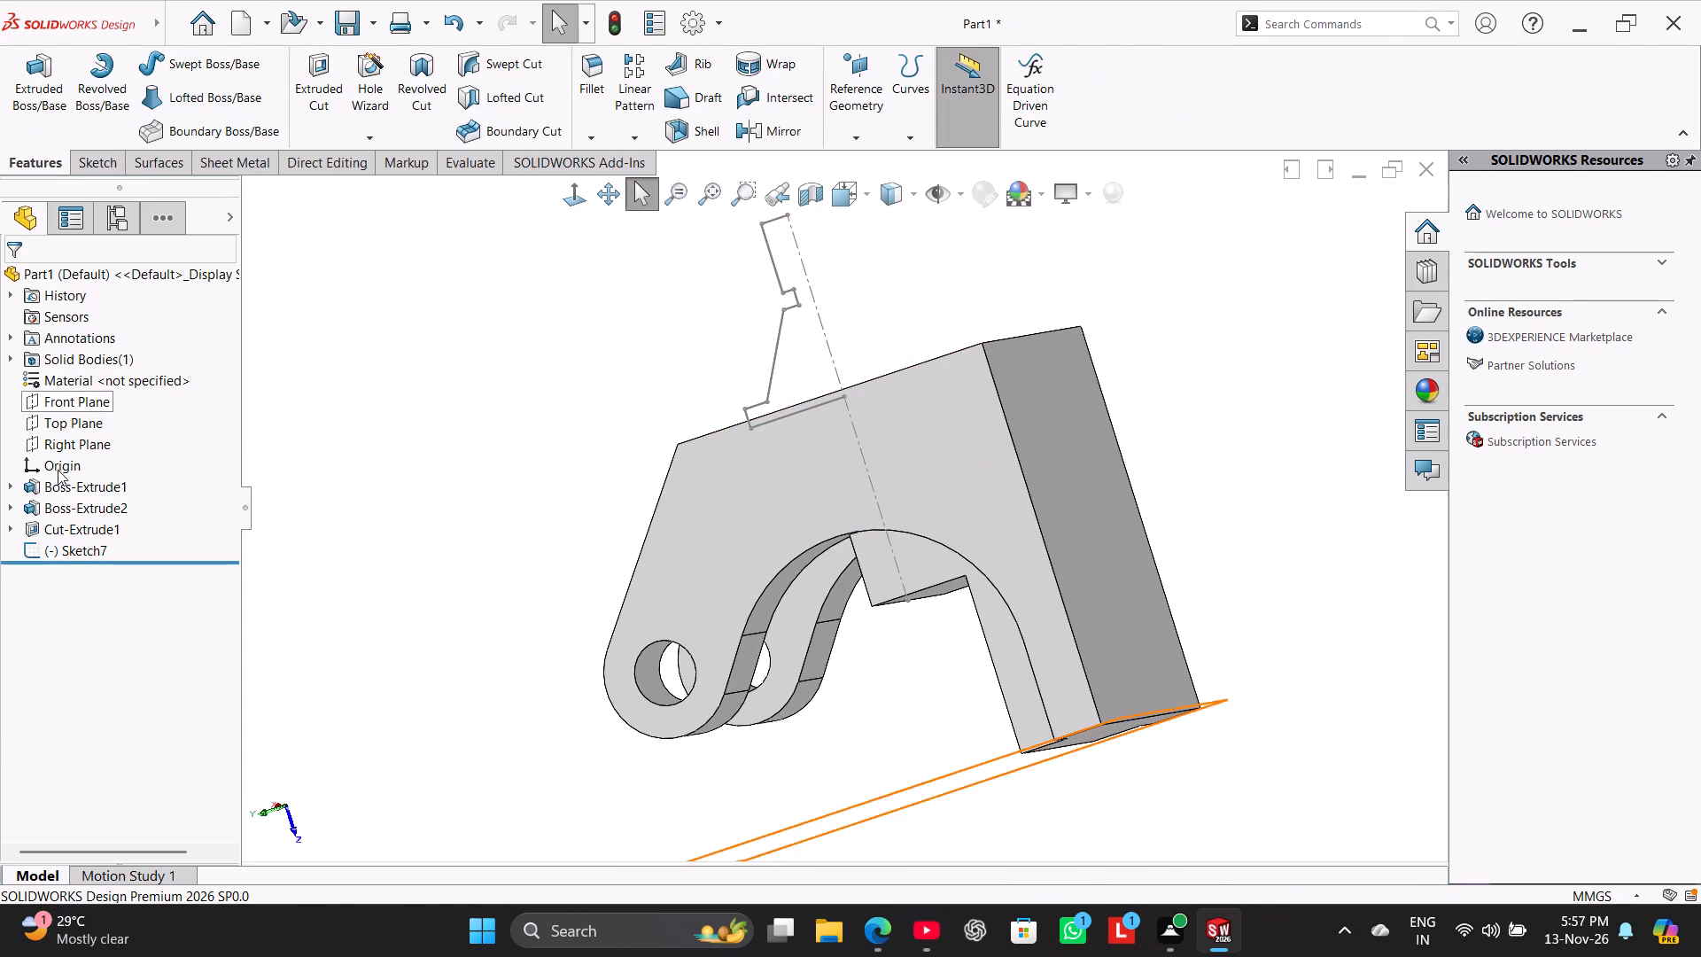
# Reopen the shaft profile sketch and dimension the slanted line's upper end about the centerline as a 38 mm diameter.
pyautogui.rightClick(92, 547)
pyautogui.click(113, 502)
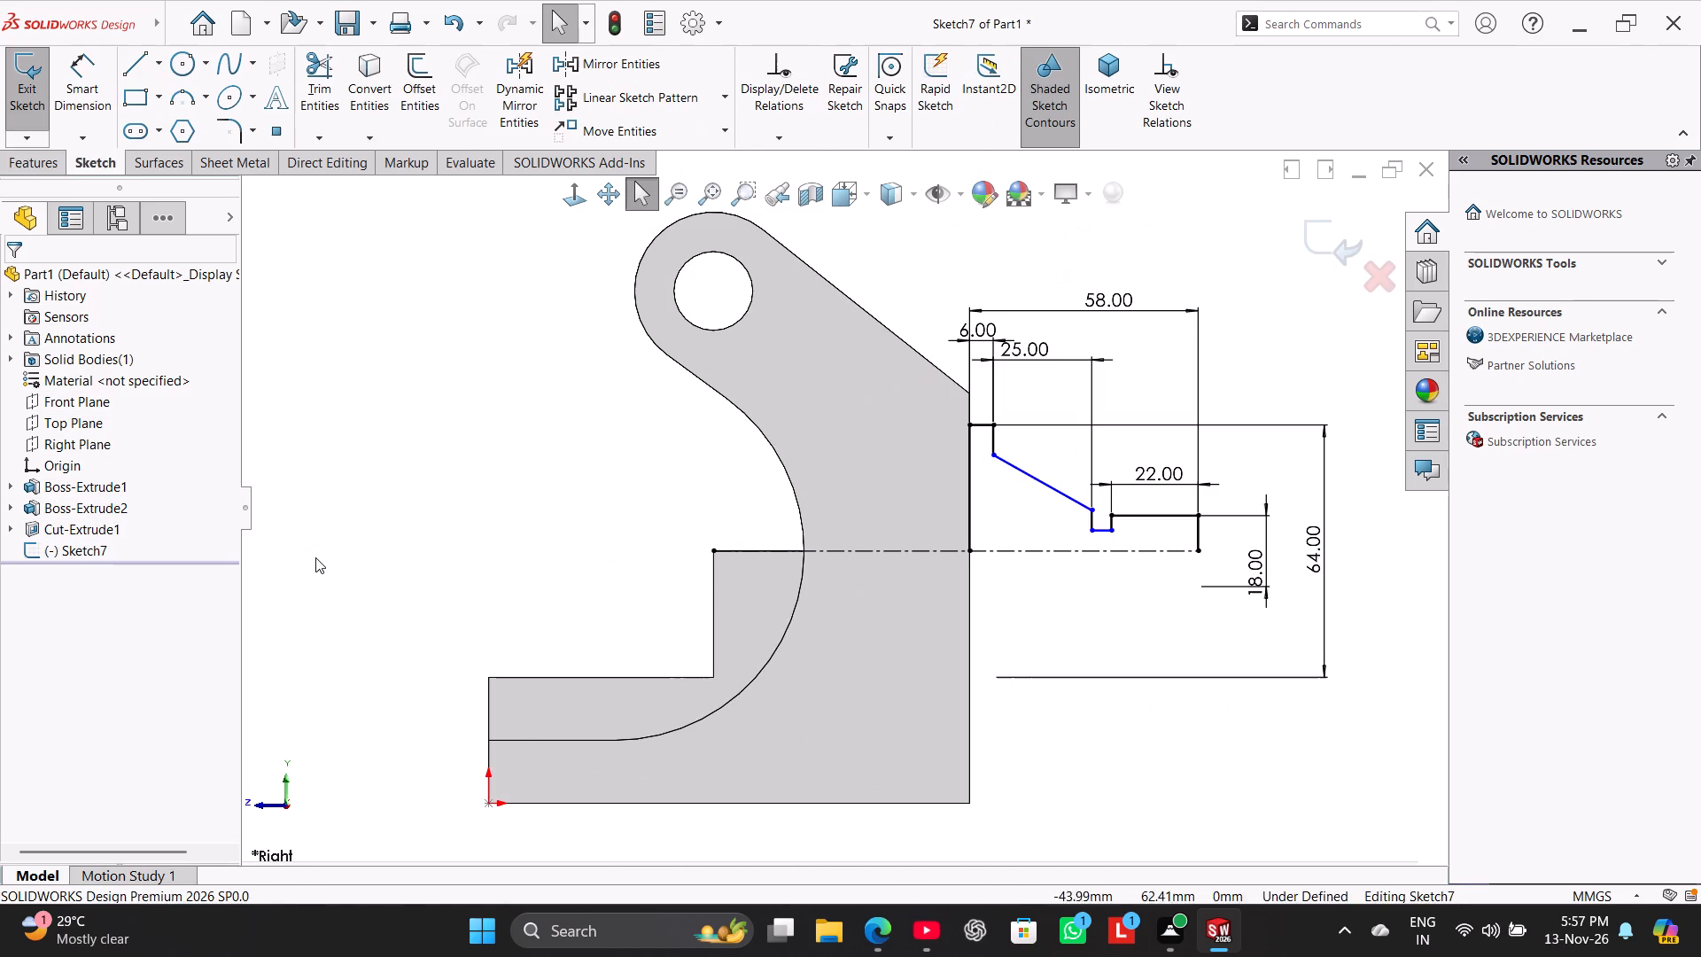
pyautogui.click(315, 557)
pyautogui.click(88, 84)
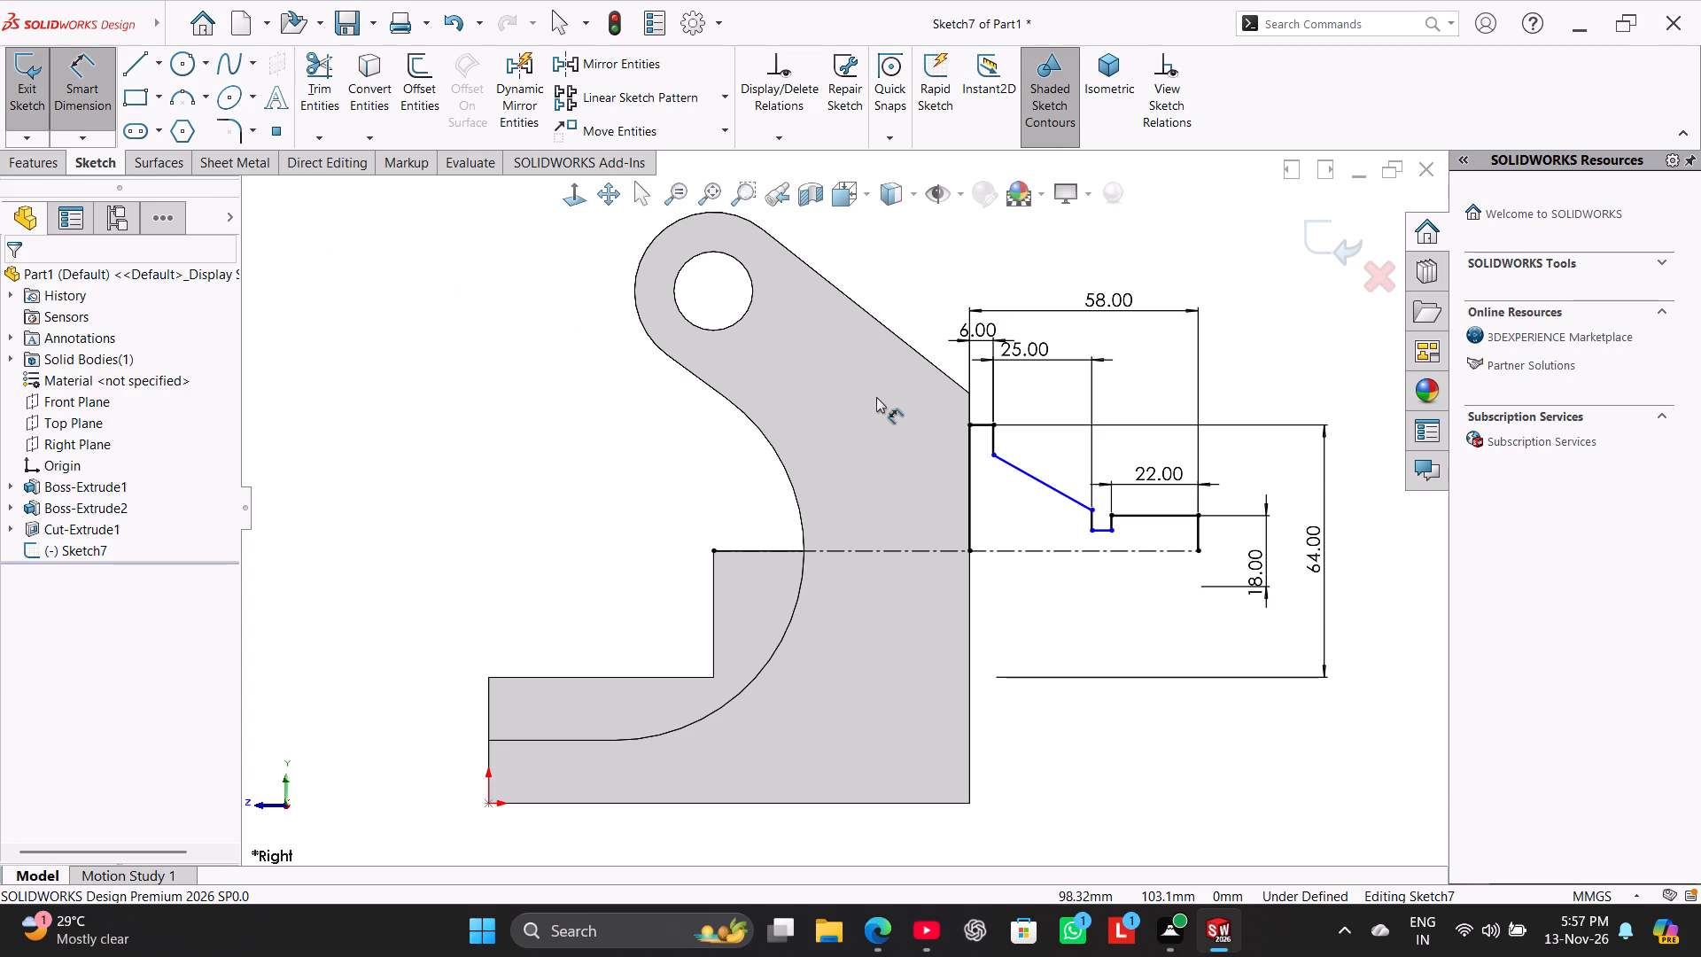
pyautogui.click(995, 455)
pyautogui.click(1084, 547)
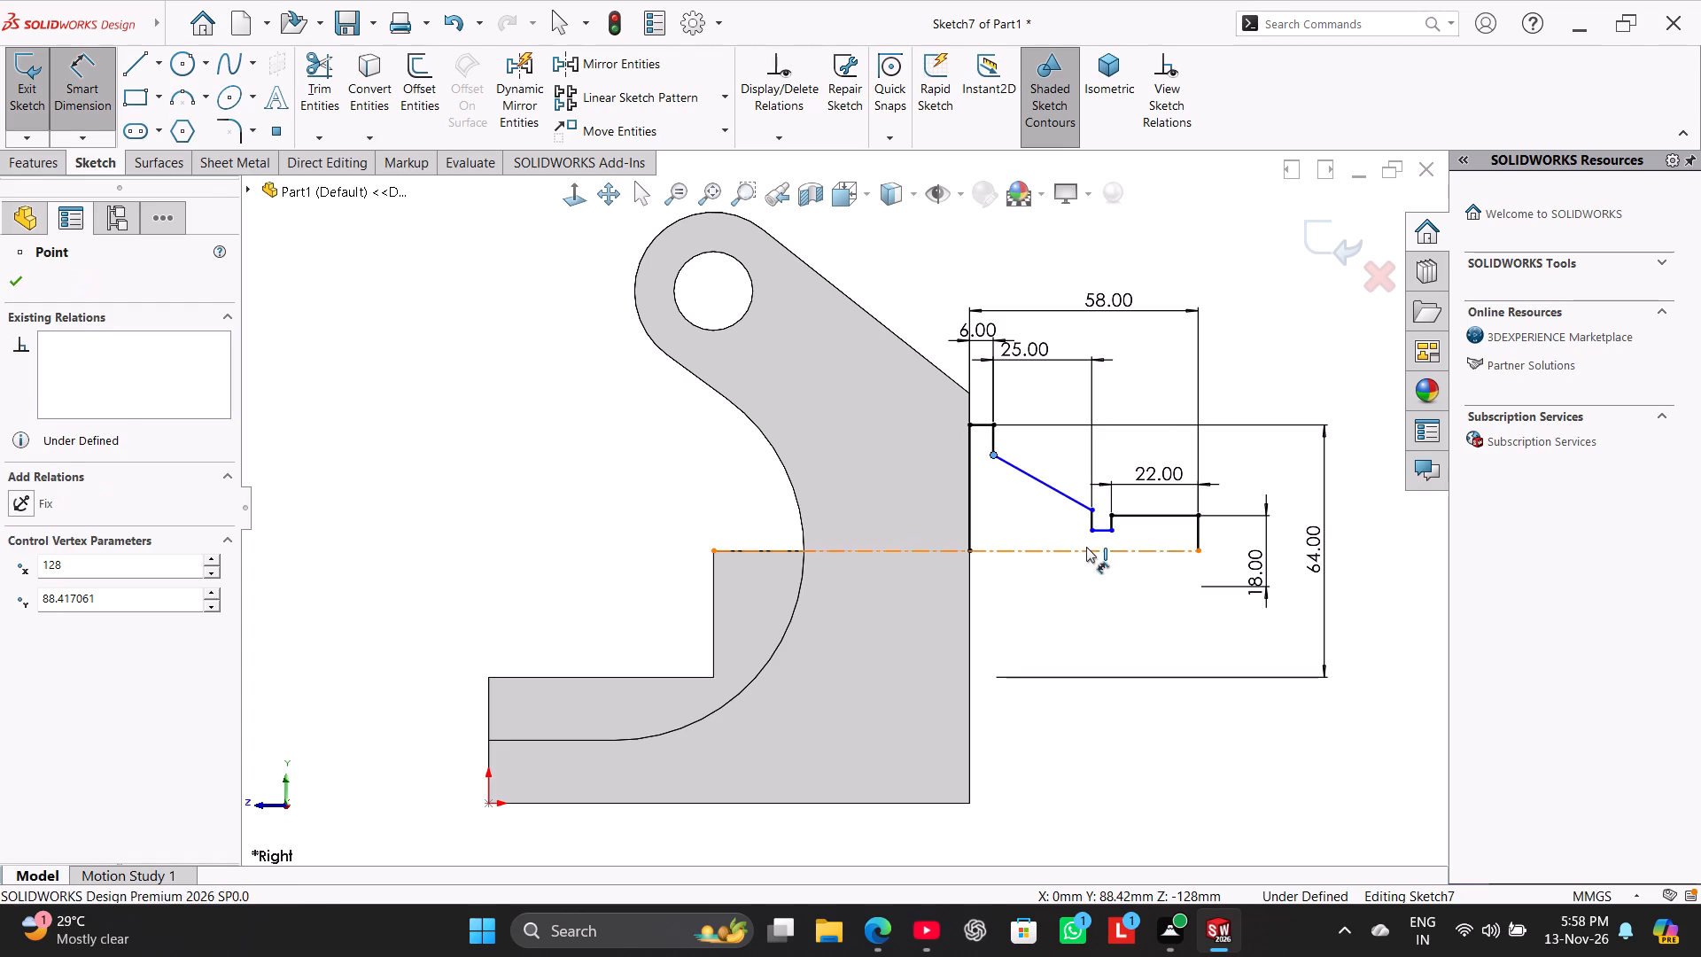
pyautogui.click(1363, 572)
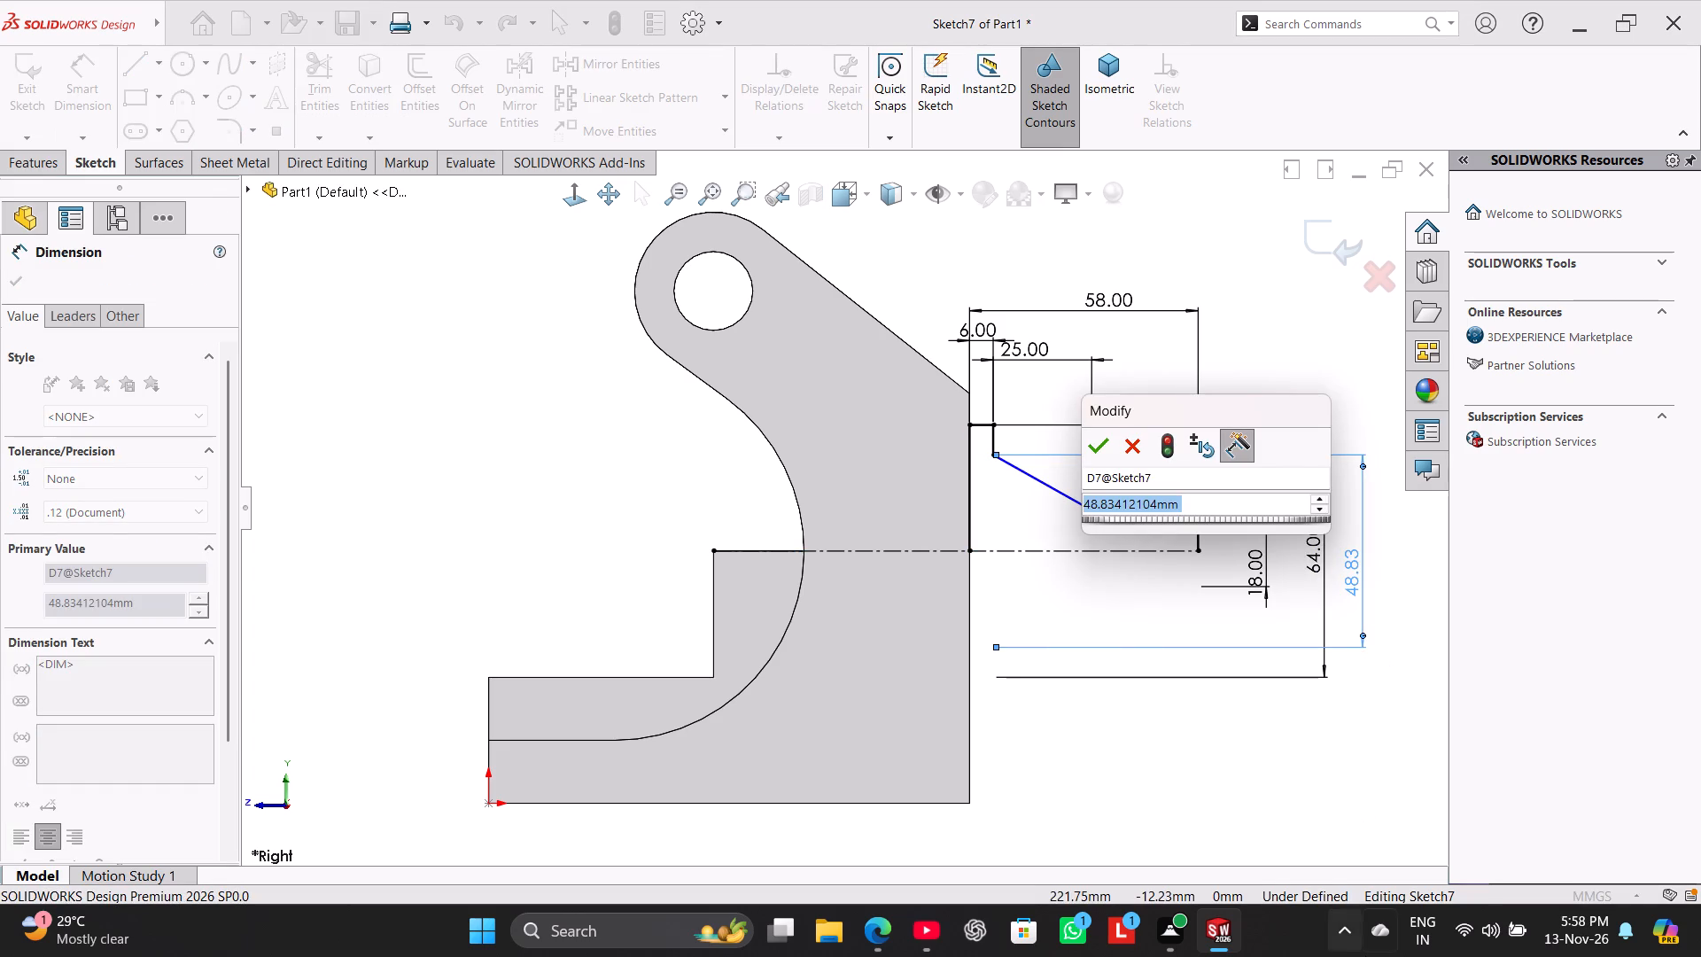
pyautogui.write('38')
pyautogui.press('Return')
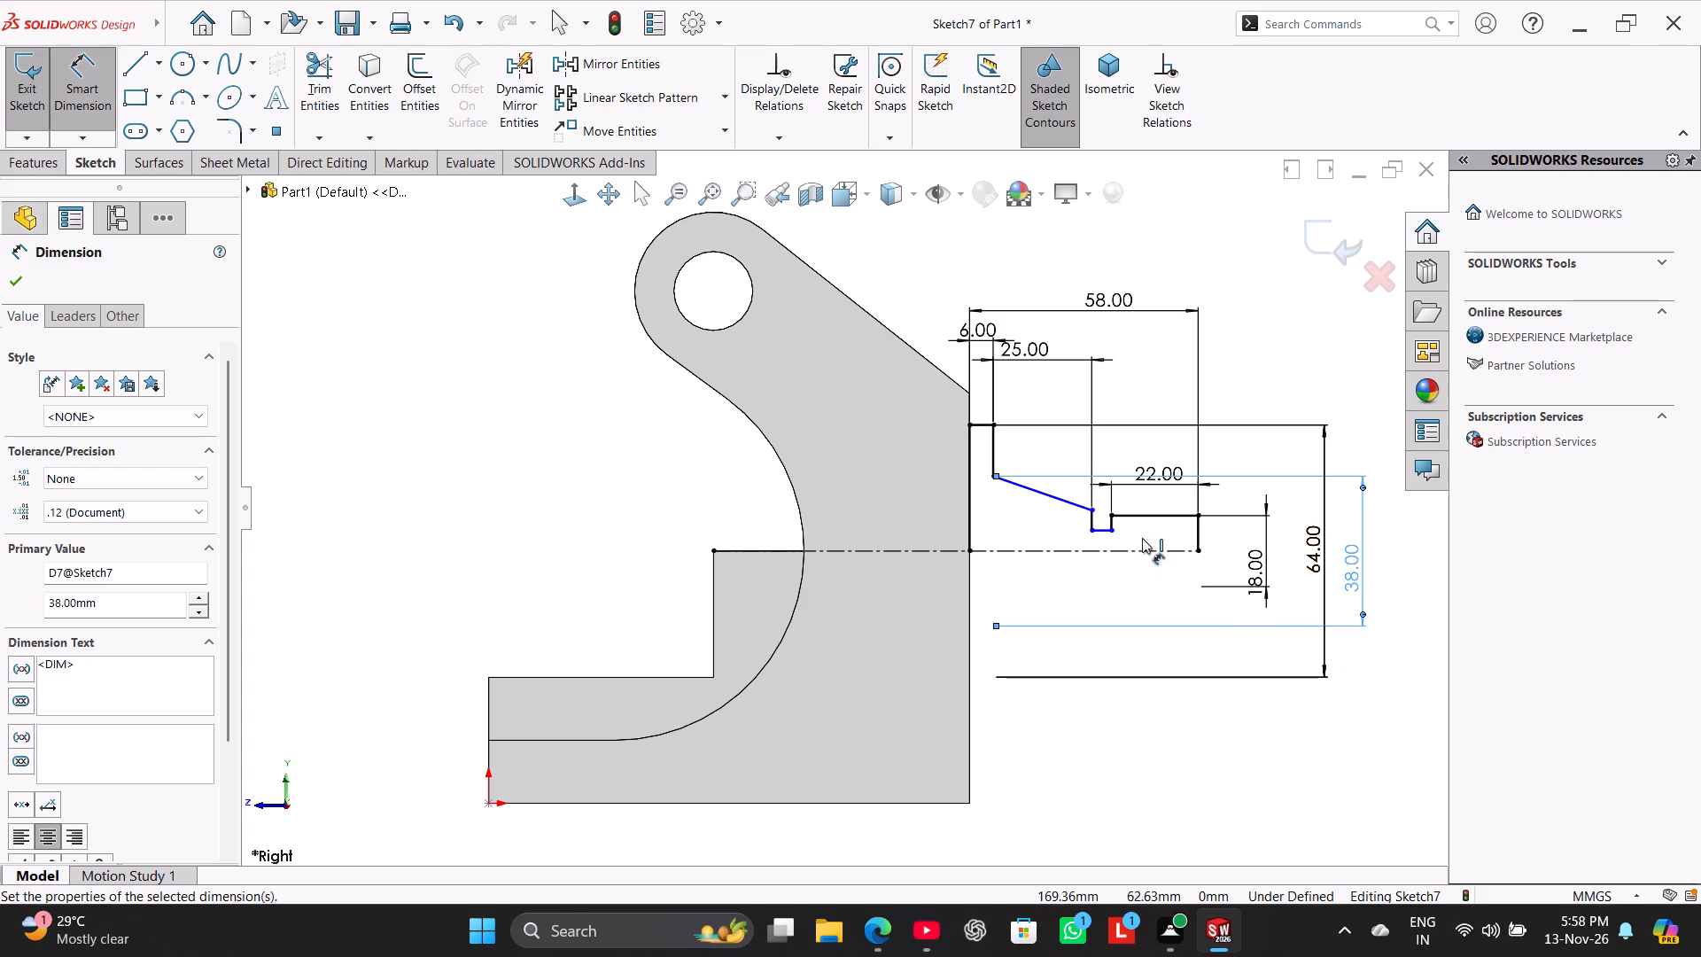
# Dimension the slanted line's lower end about the centerline as a 32 mm diameter.
pyautogui.click(1091, 509)
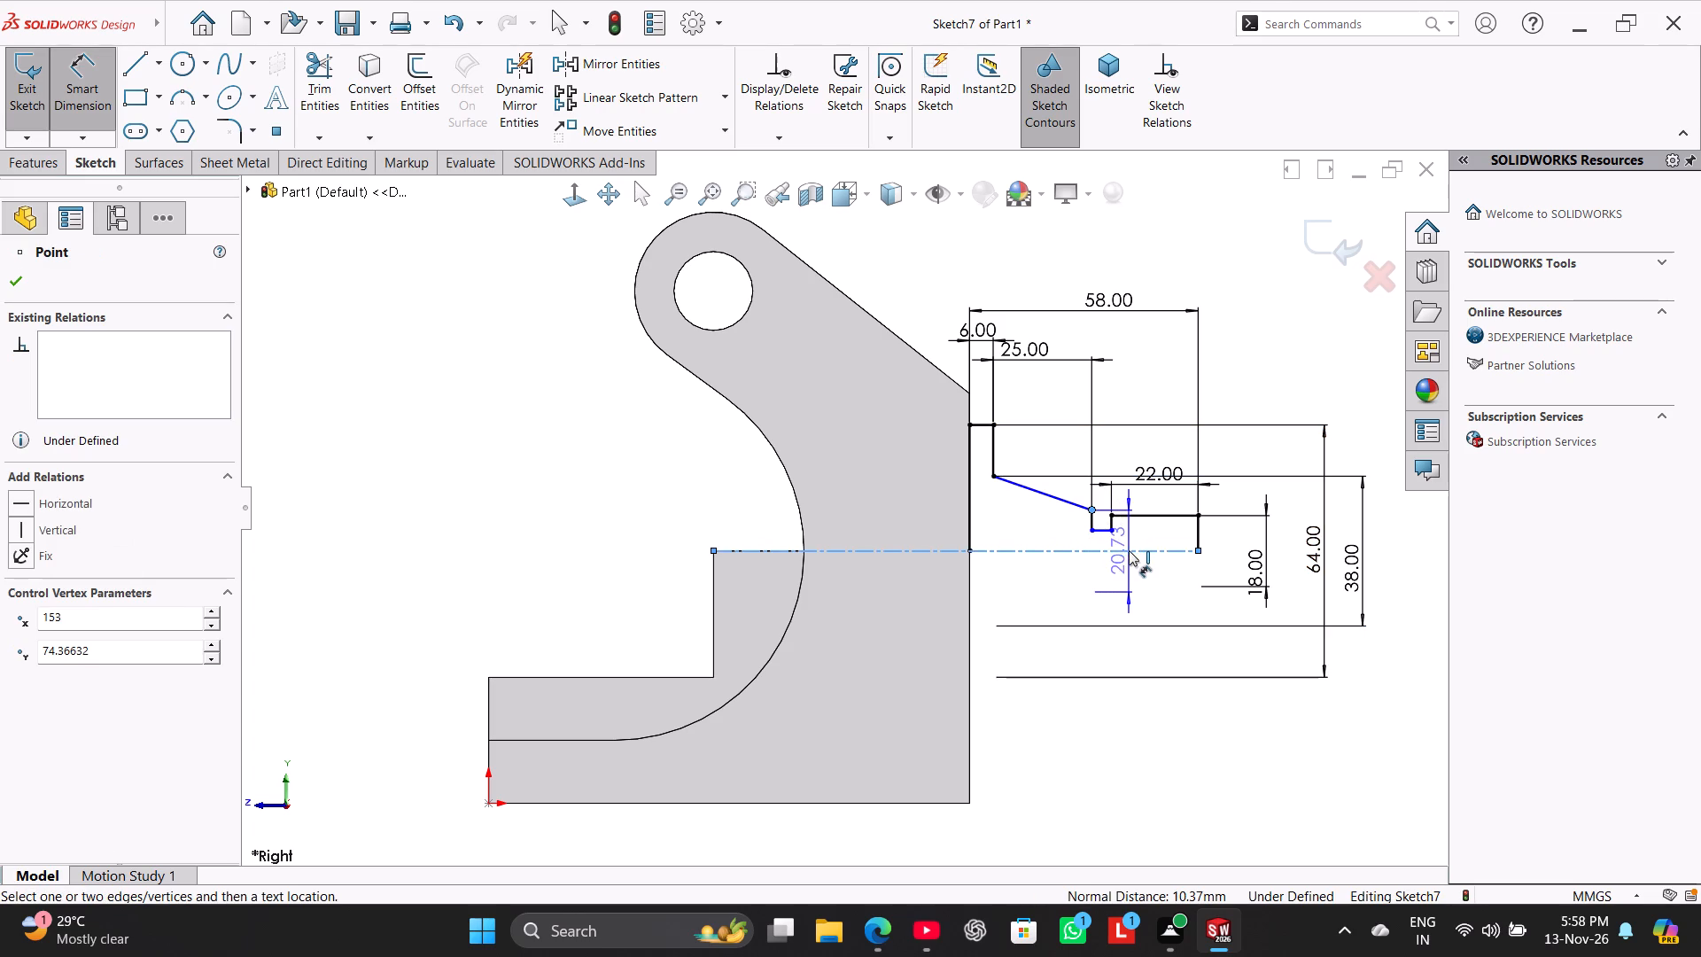
pyautogui.click(1398, 563)
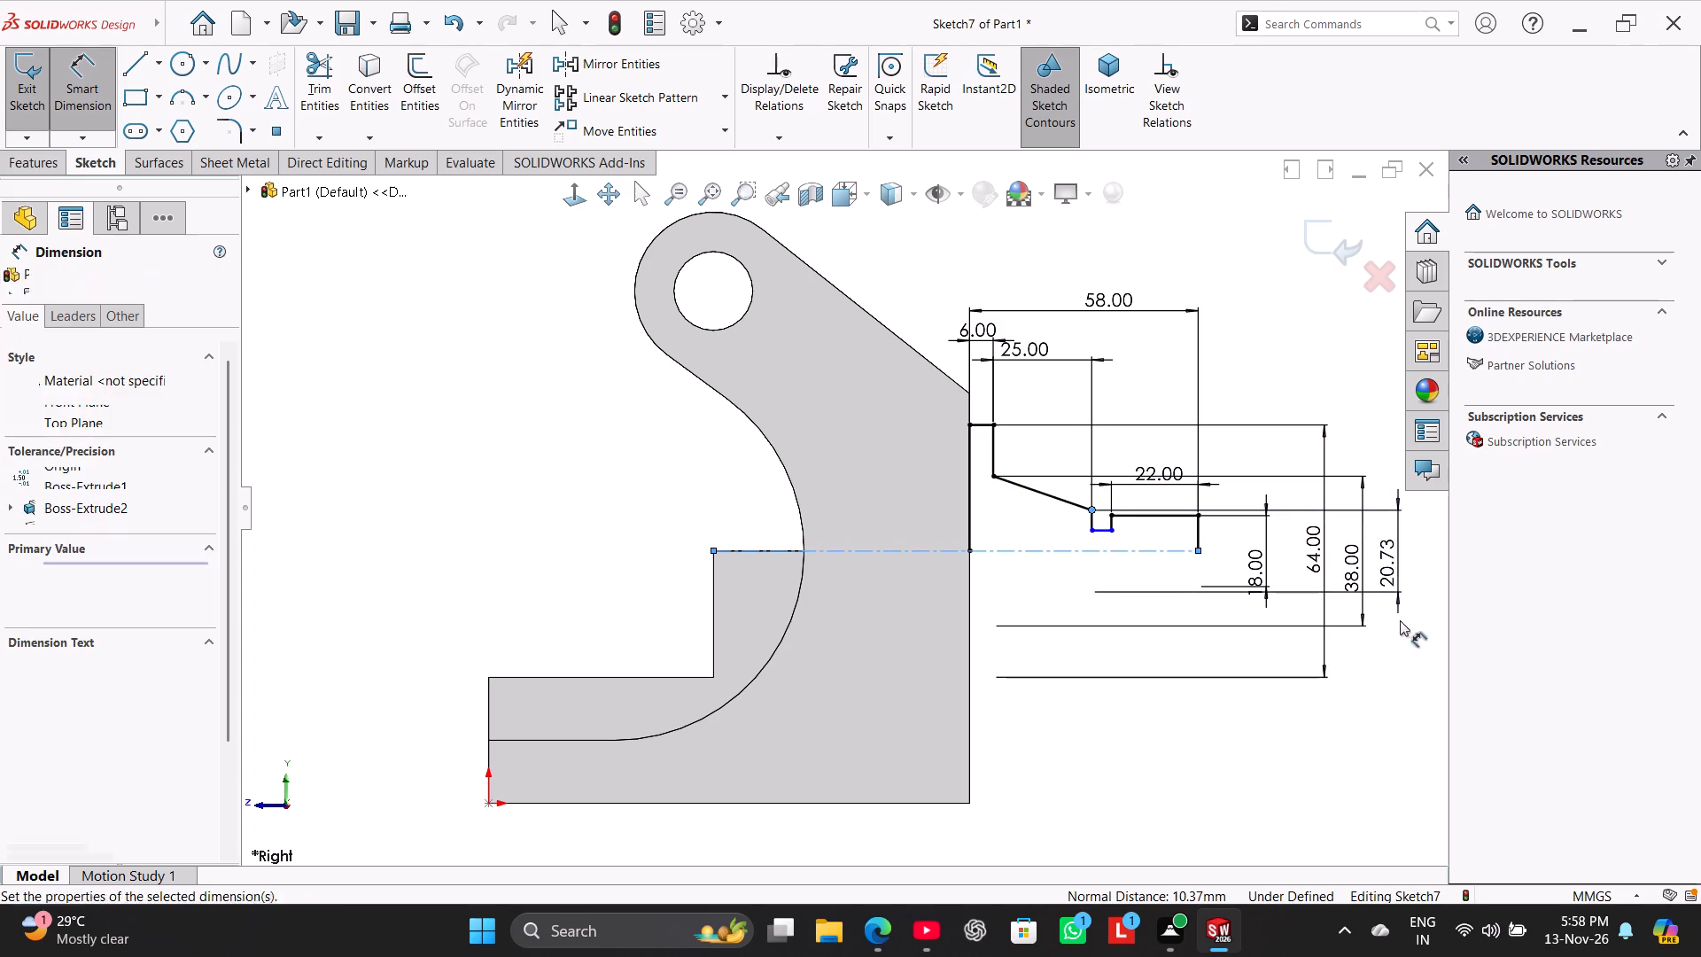
pyautogui.press('3')
pyautogui.press('2')
pyautogui.press('Return')
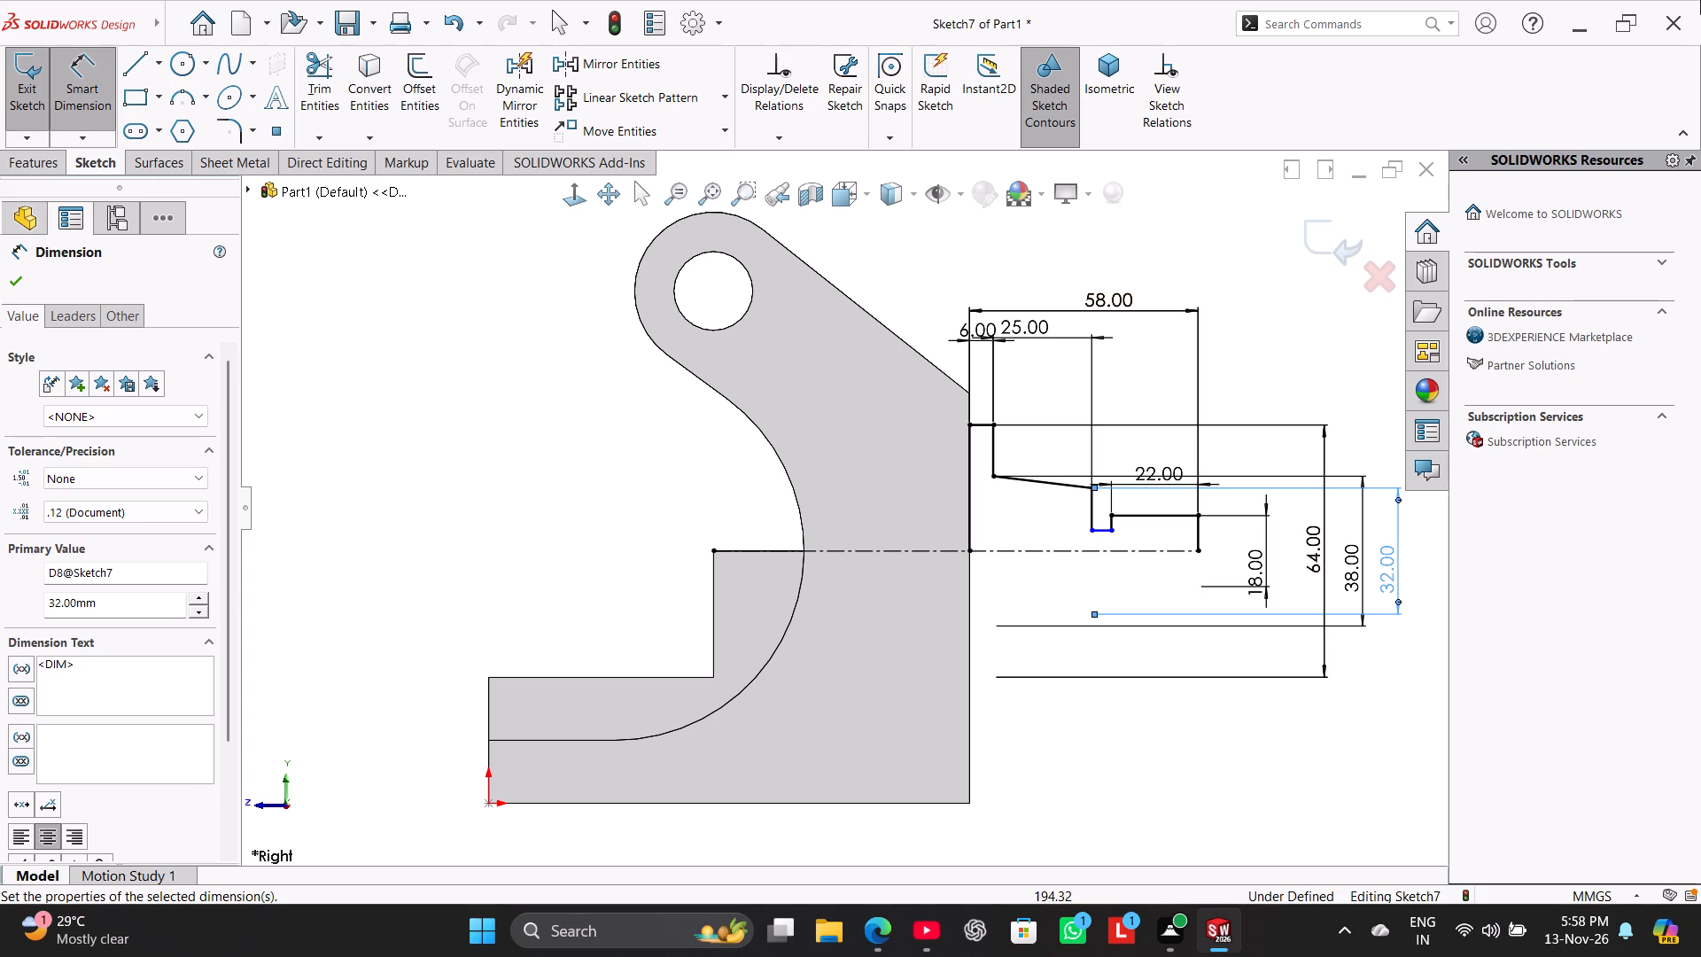
pyautogui.rightClick(1248, 566)
pyautogui.click(1292, 619)
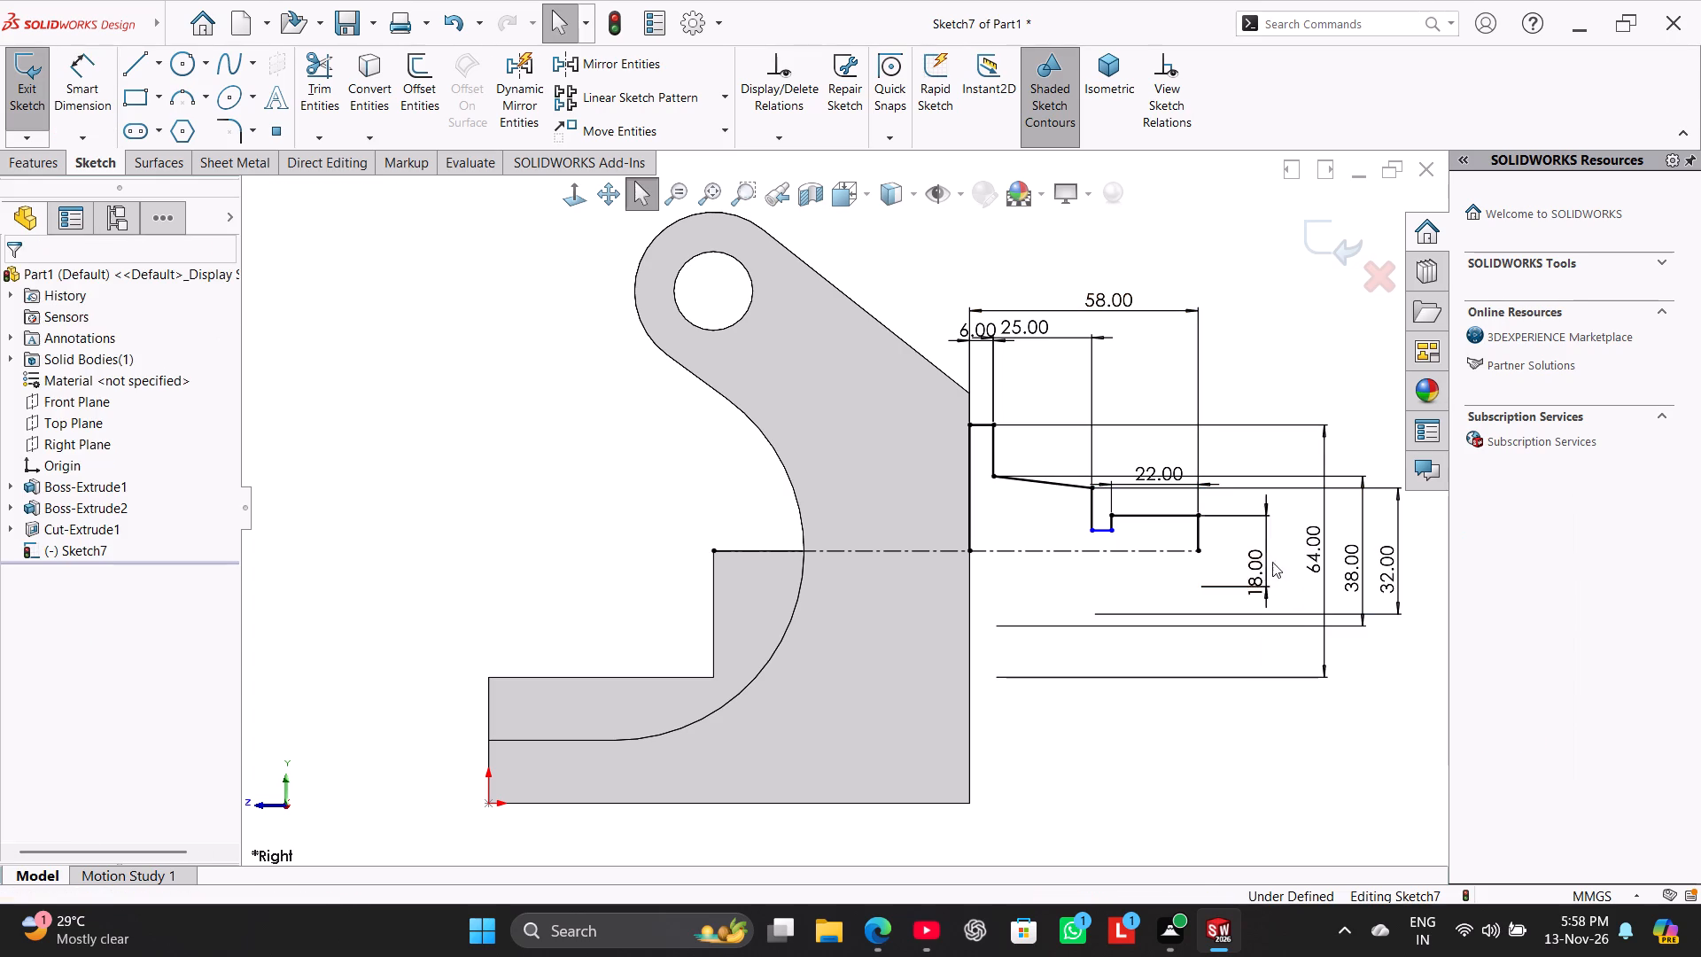
# Delete the rearmost horizontal line's diameter dimension and redimension that line about the centerline as a 24 mm diameter.
pyautogui.rightClick(1254, 549)
pyautogui.click(1302, 694)
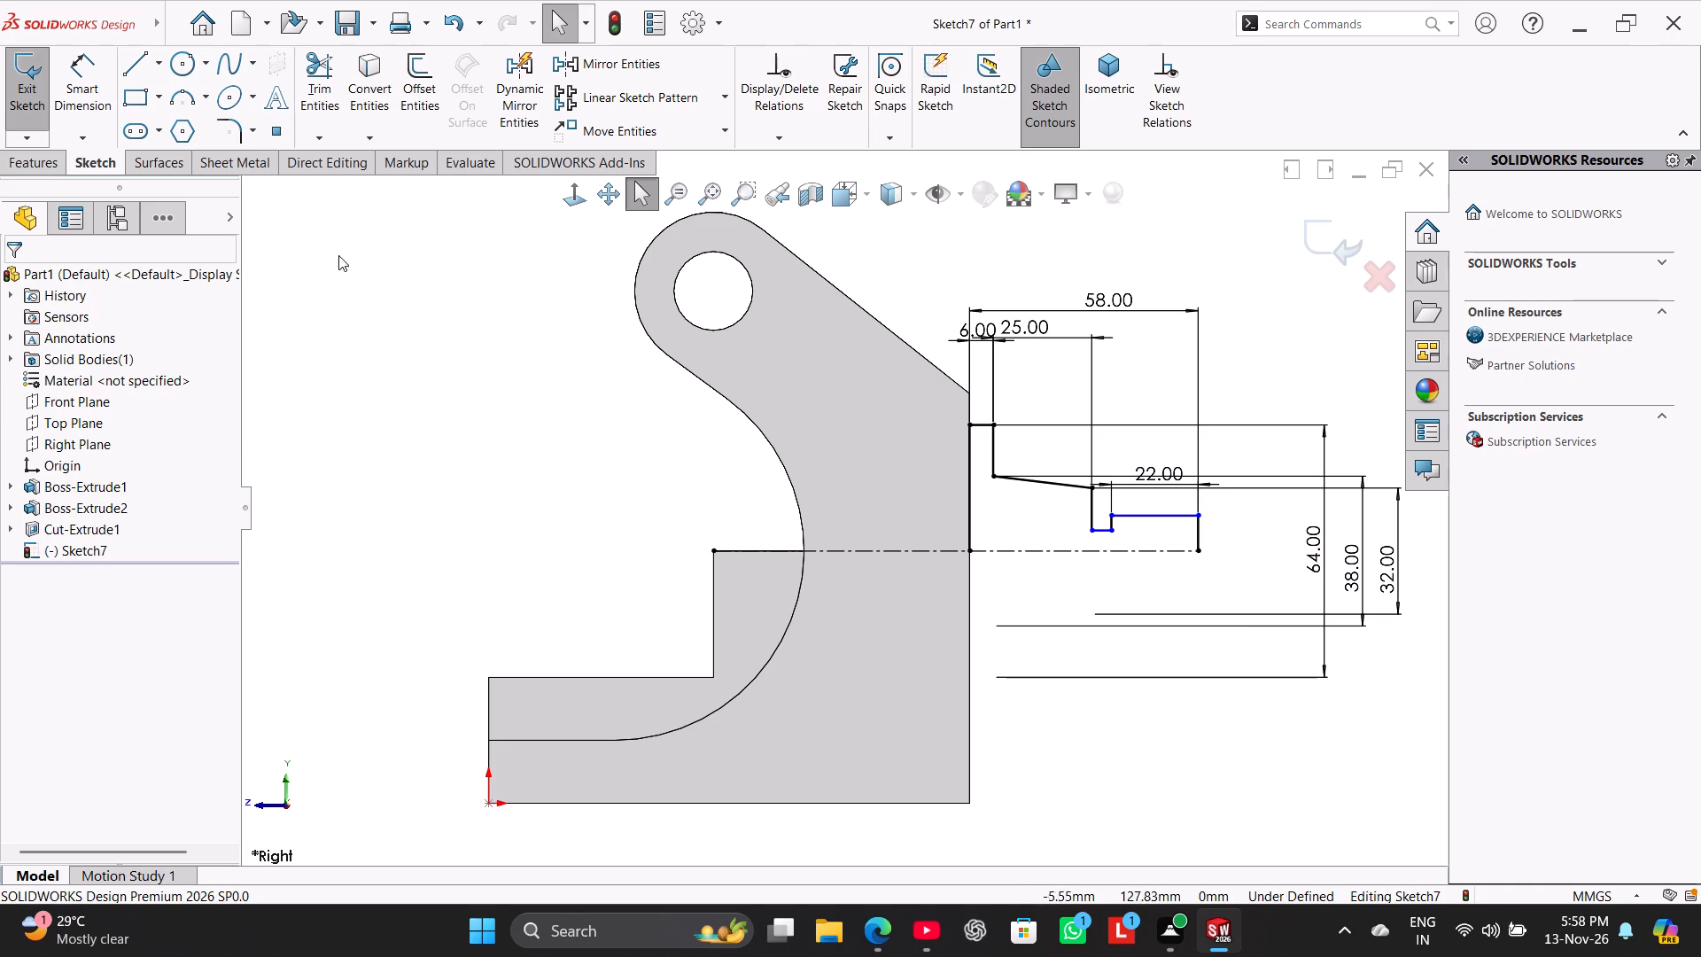
pyautogui.click(79, 103)
pyautogui.click(1166, 511)
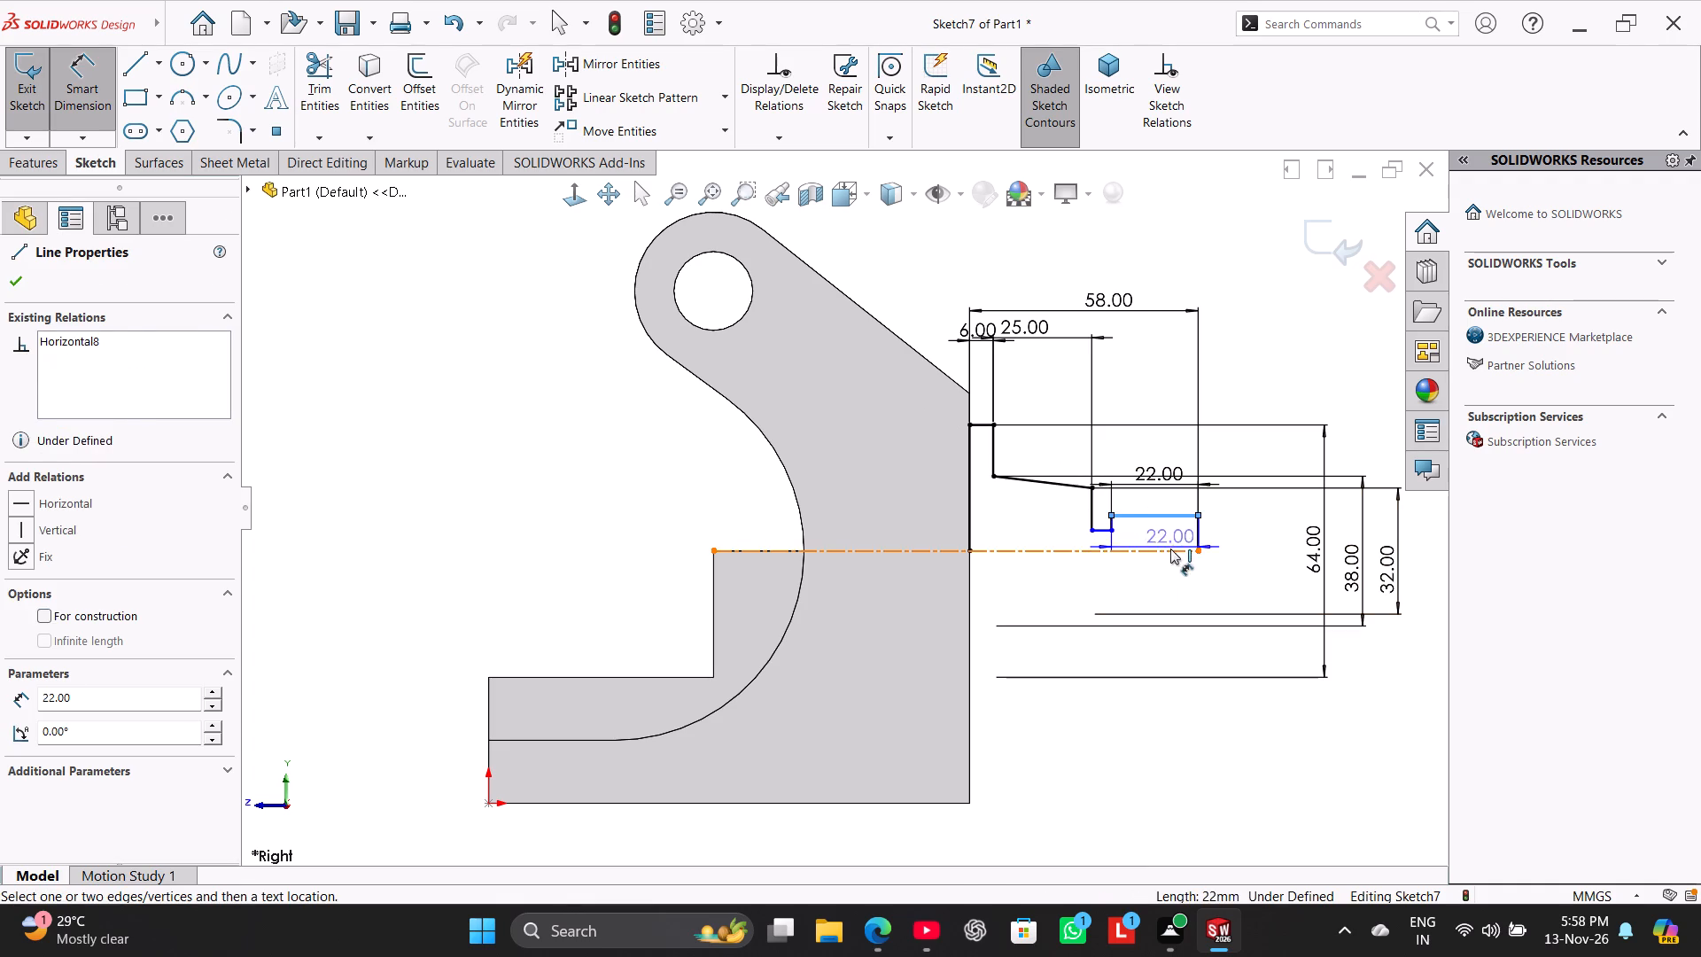
pyautogui.click(1170, 549)
pyautogui.click(1249, 556)
pyautogui.write('24')
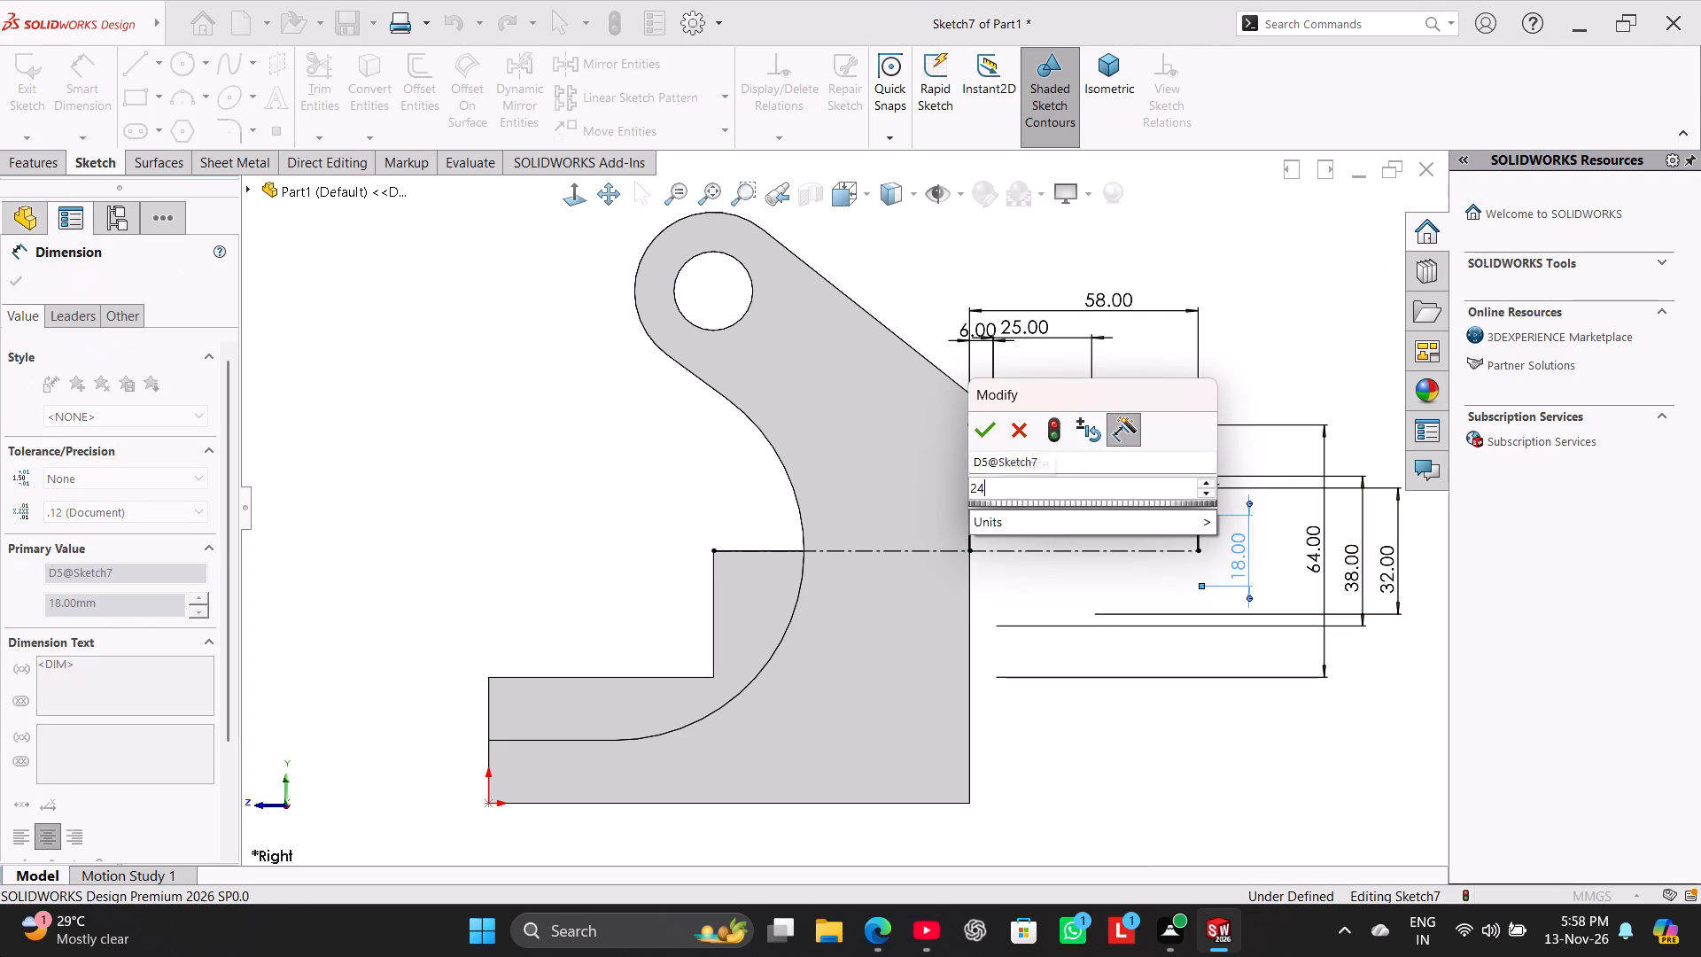
pyautogui.press('Return')
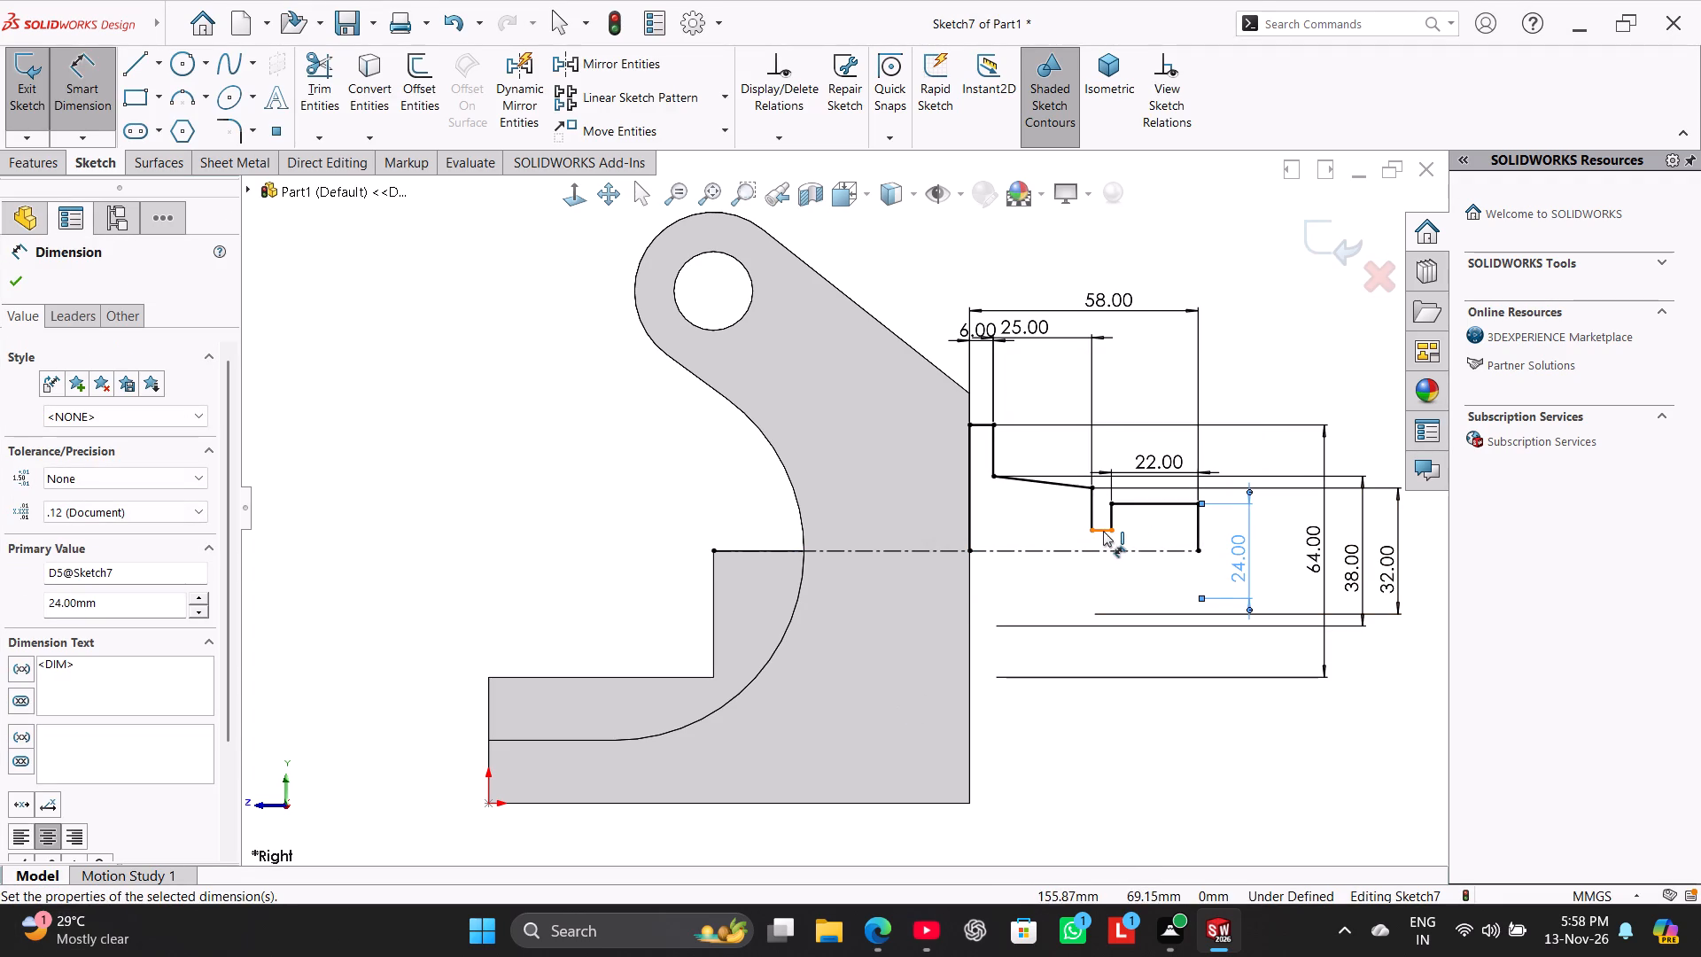
# Dimension the short horizontal groove line about the centerline as an 18 mm diameter.
pyautogui.click(1103, 531)
pyautogui.click(1112, 550)
pyautogui.click(1284, 555)
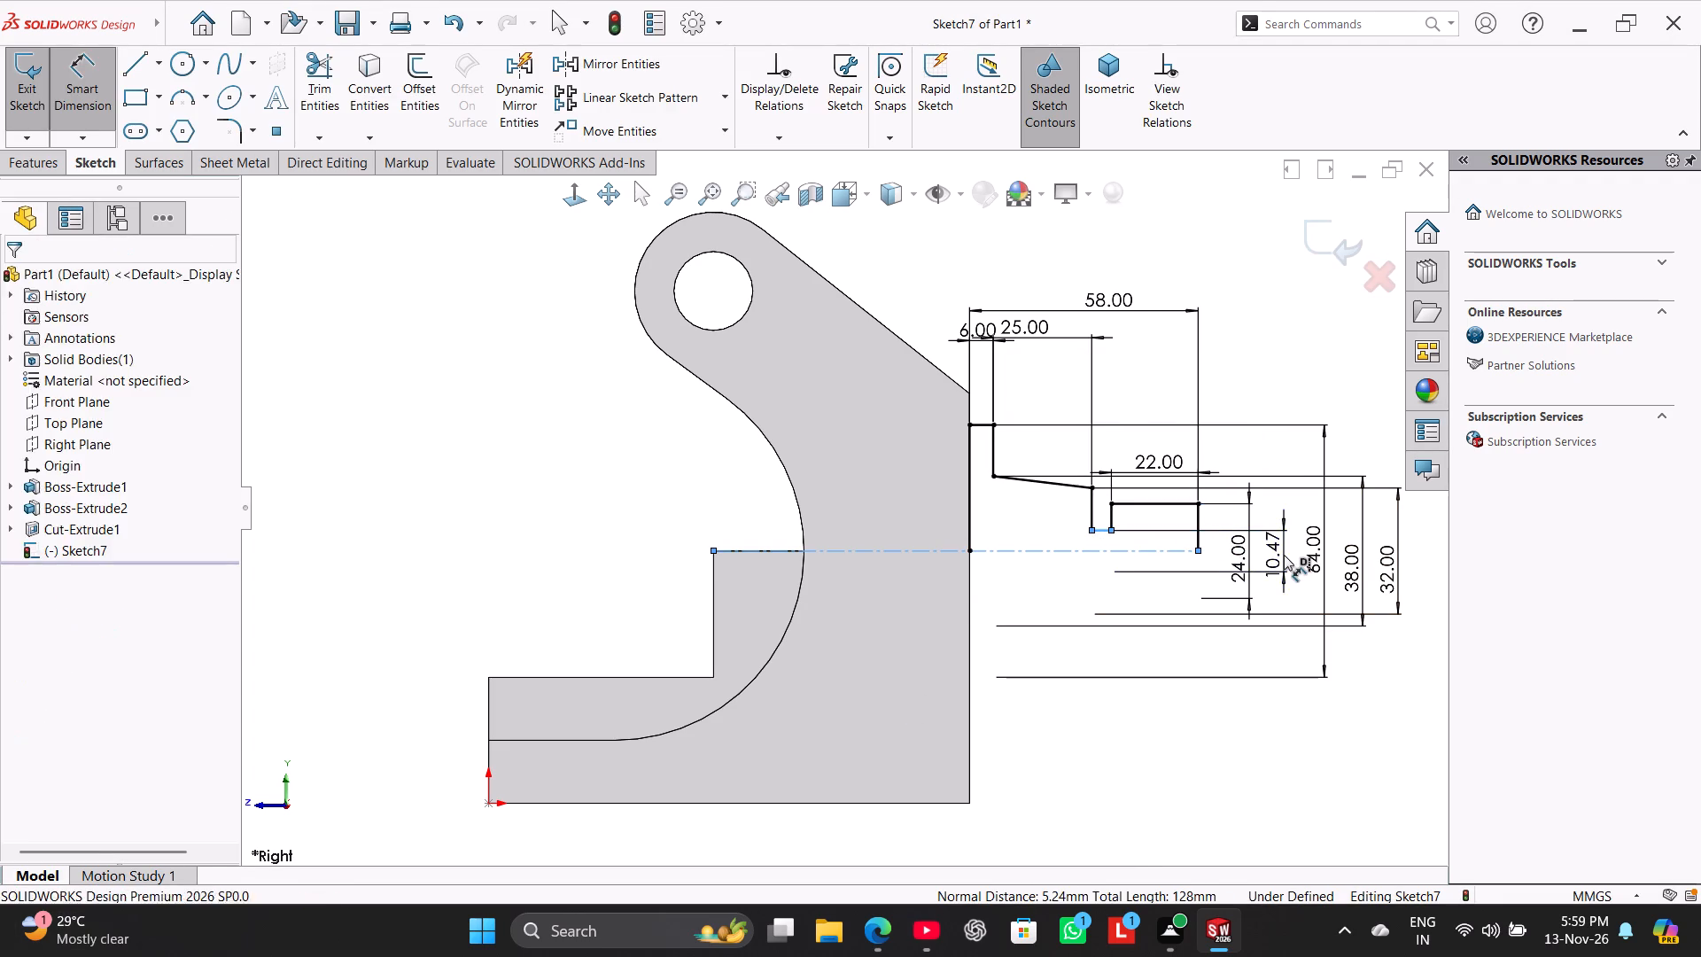
pyautogui.write('18')
pyautogui.press('Return')
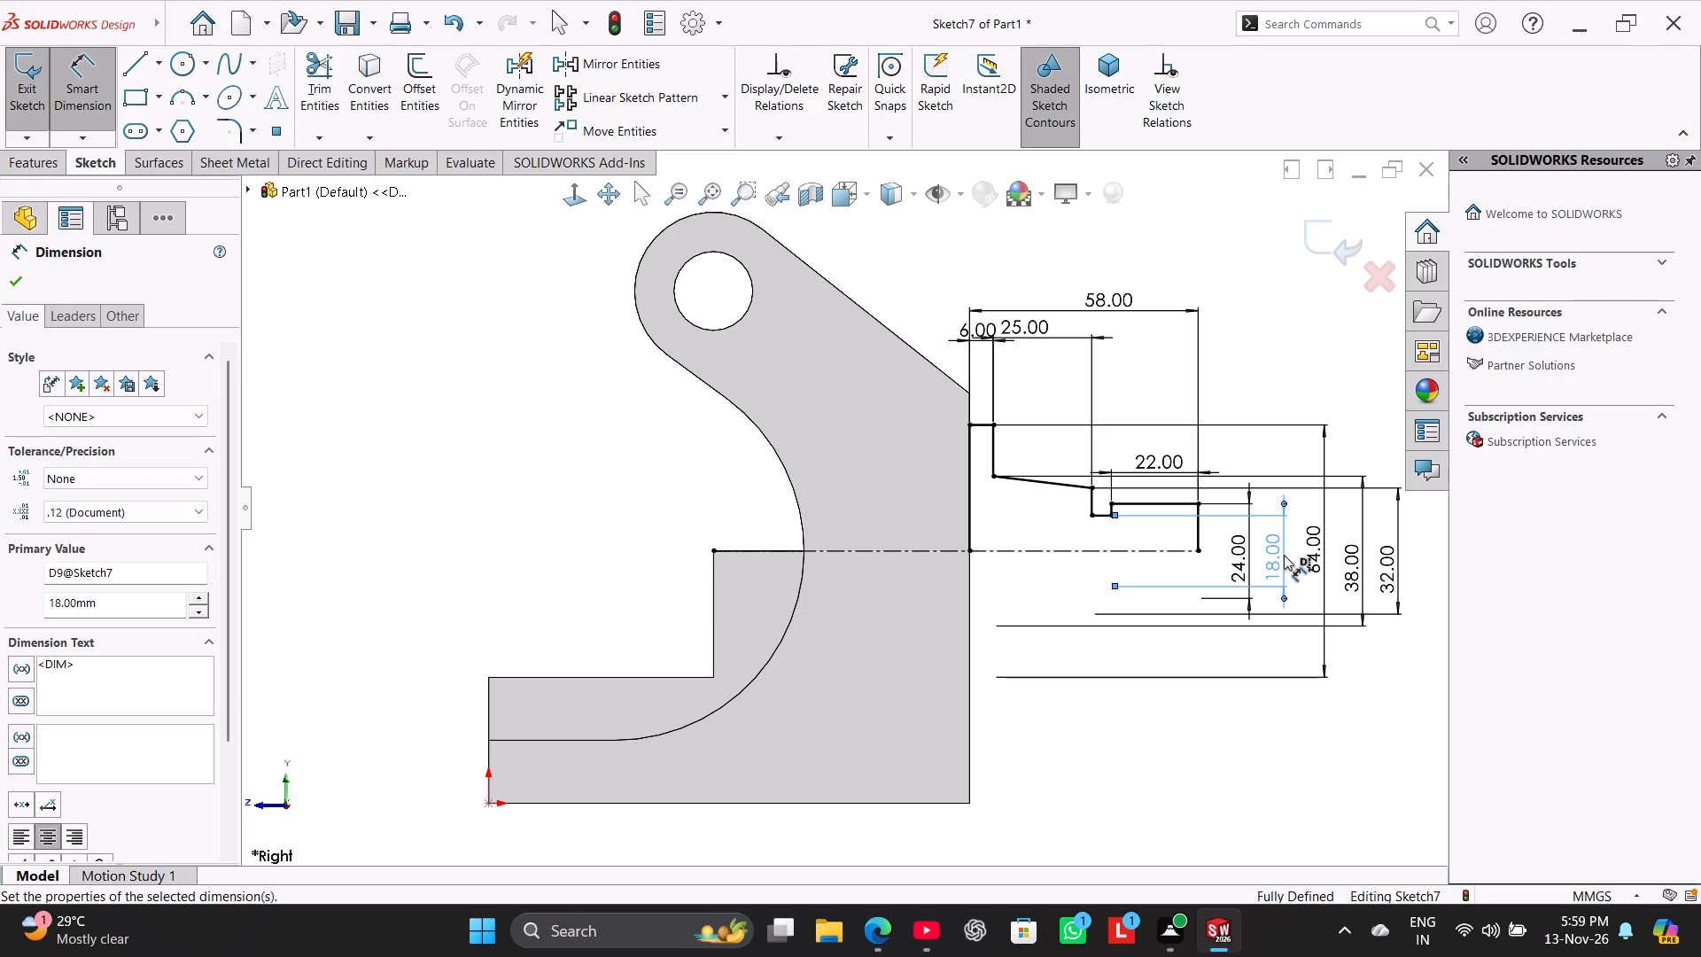
# Revolve the shaft profile 360 degrees about its centerline as a boss merged with the body.
pyautogui.click(46, 153)
pyautogui.click(110, 80)
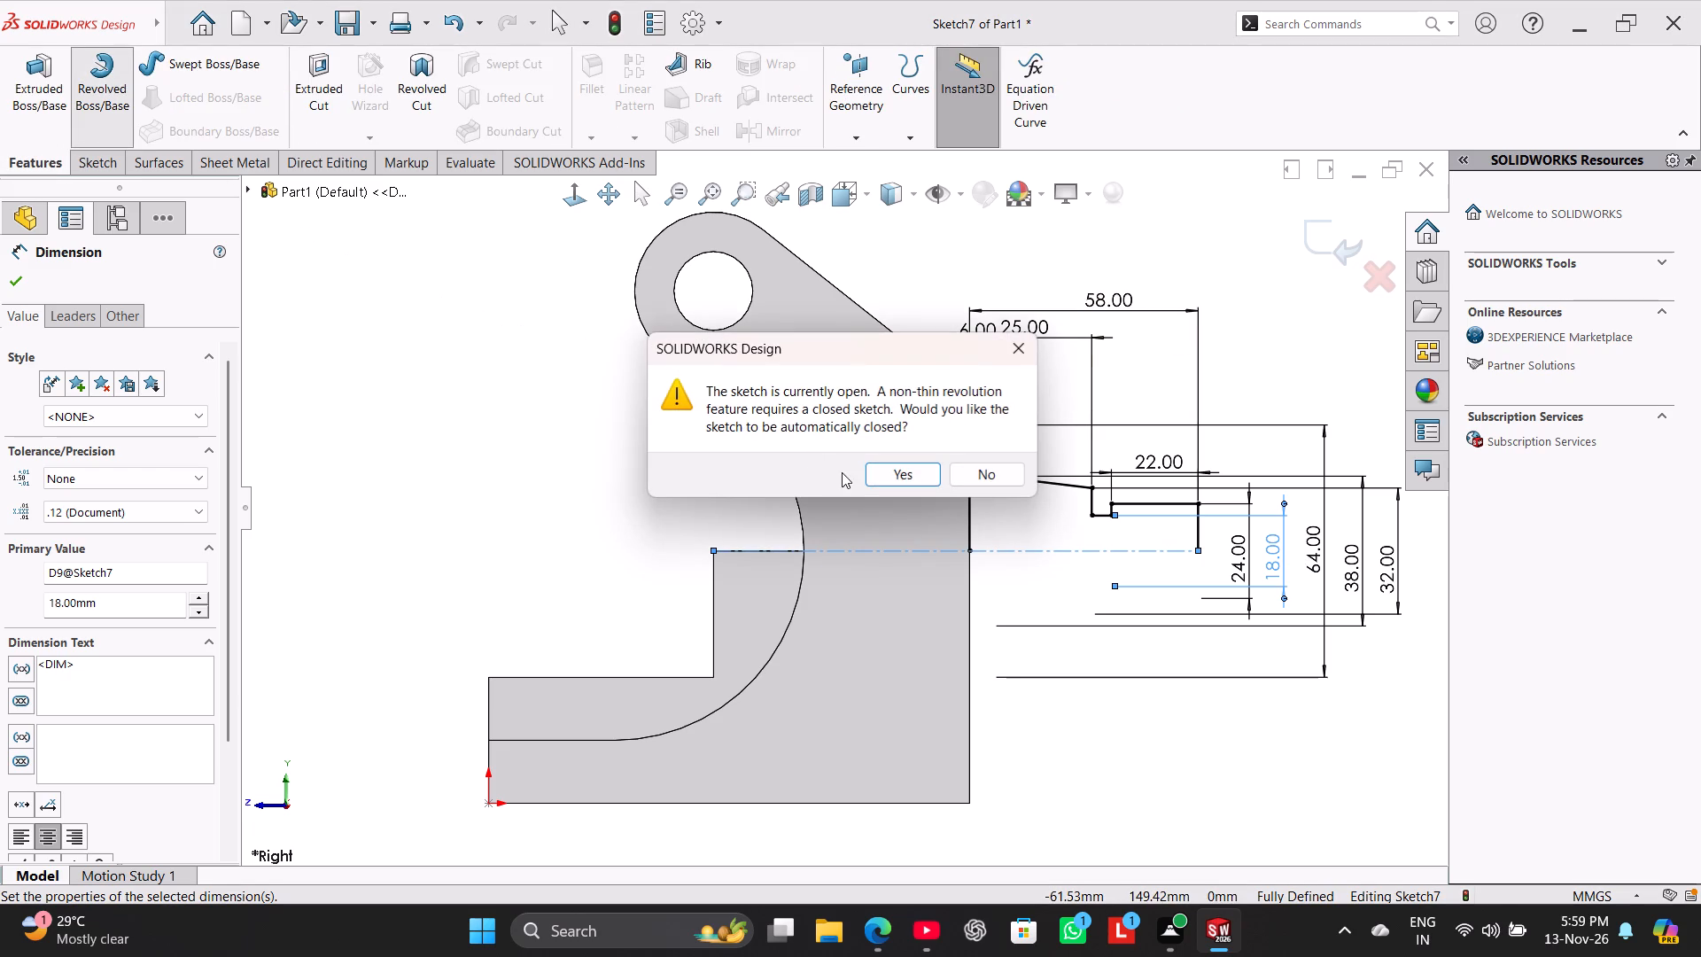
pyautogui.click(878, 475)
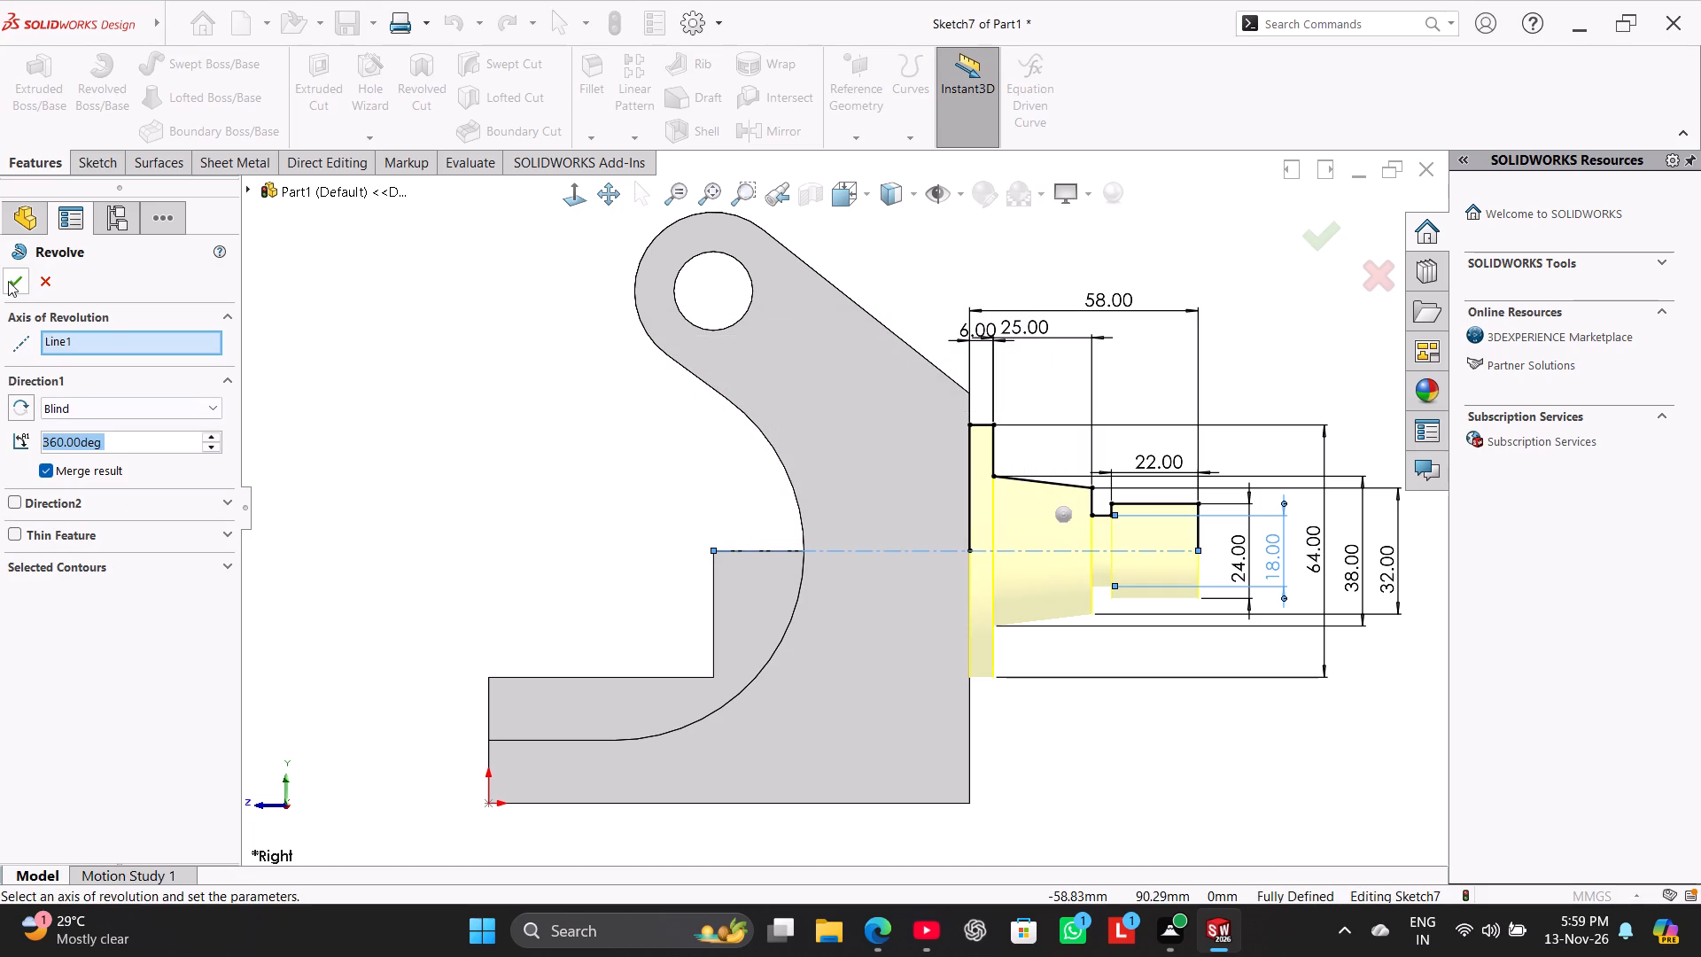
pyautogui.click(7, 270)
pyautogui.click(428, 355)
pyautogui.moveTo(511, 431); pyautogui.dragTo(500, 611, button='middle')
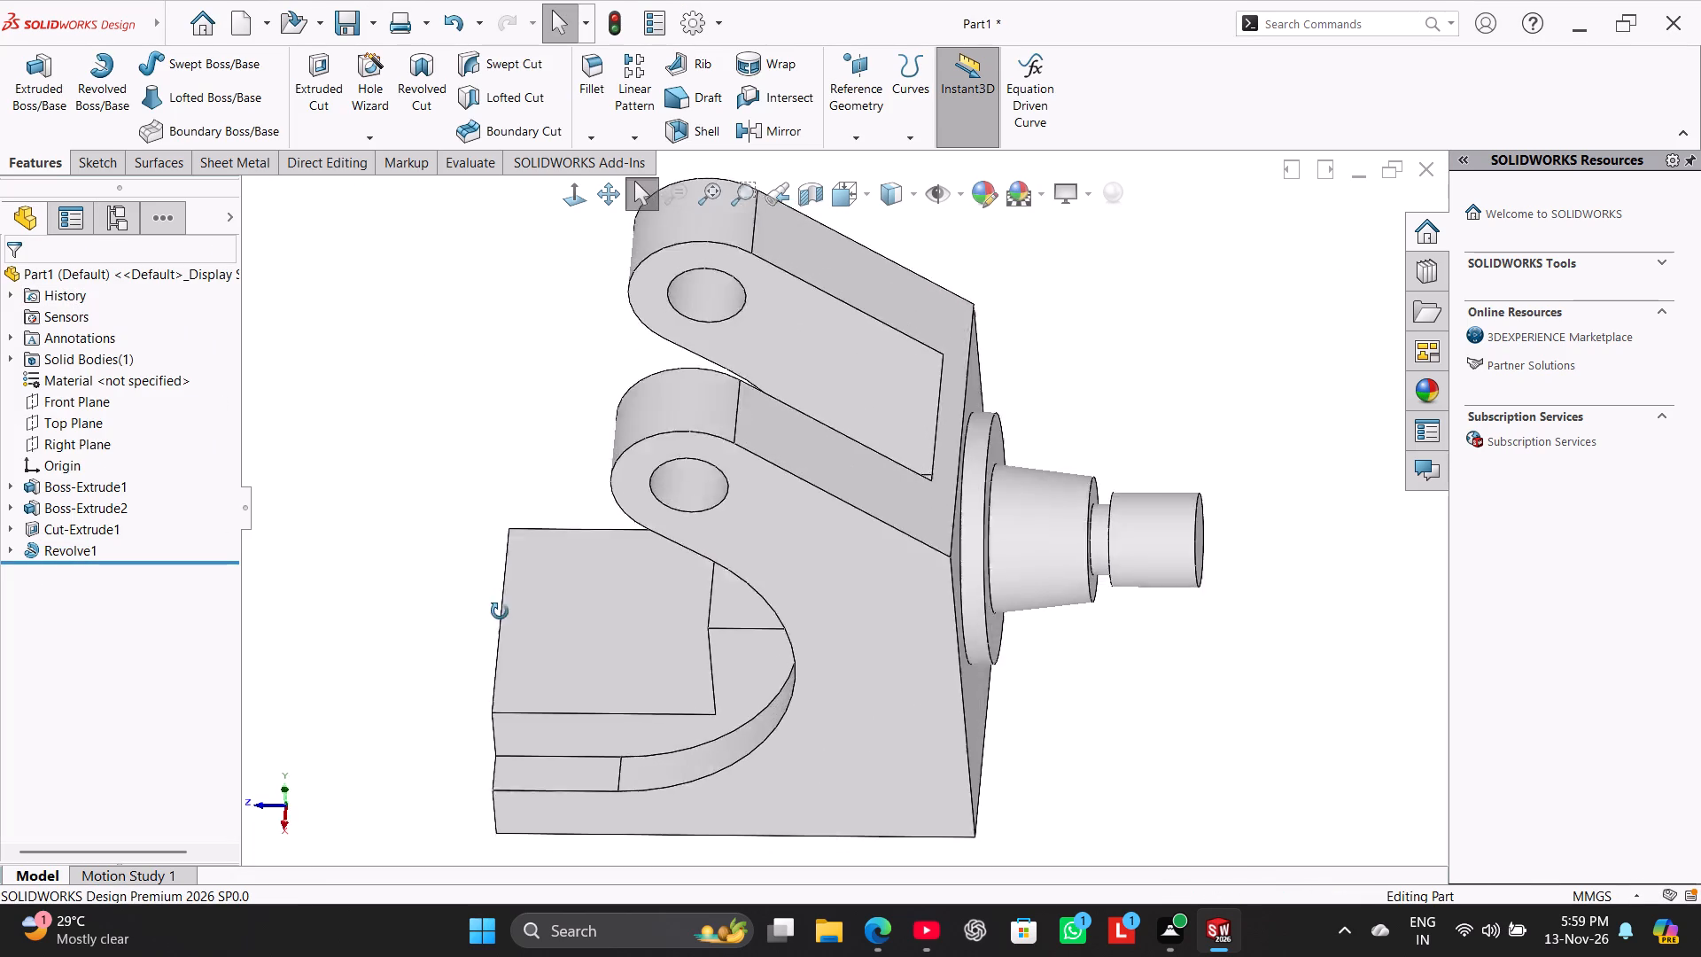
pyautogui.moveTo(500, 611); pyautogui.dragTo(490, 436, button='middle')
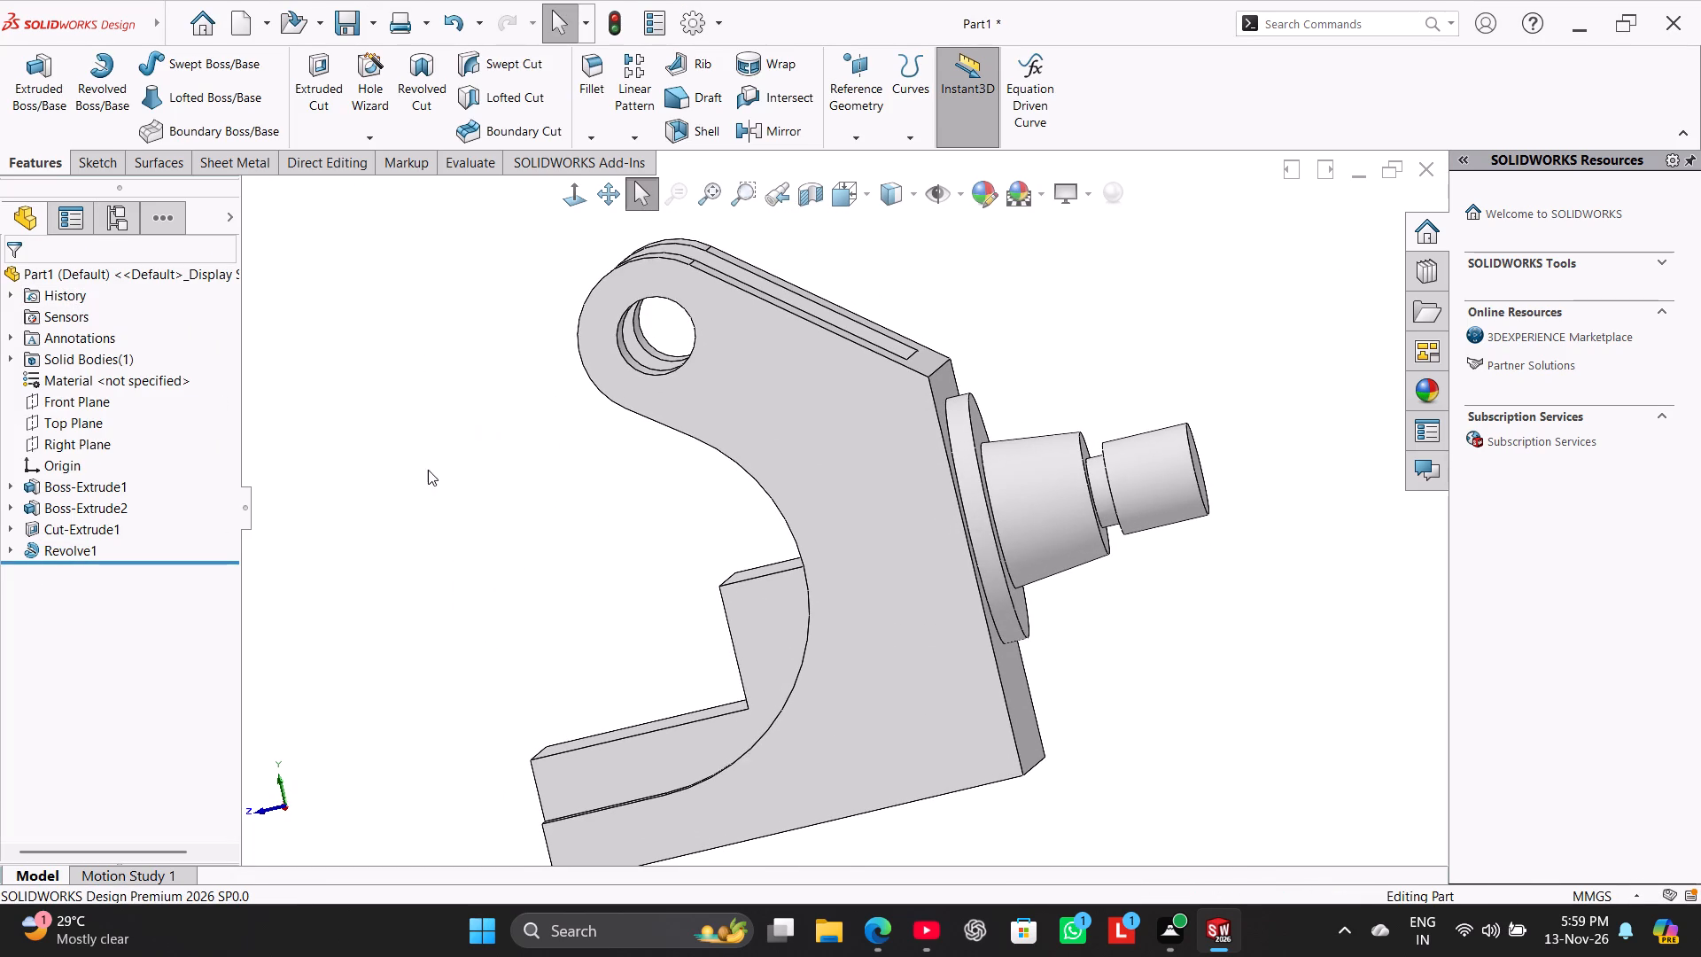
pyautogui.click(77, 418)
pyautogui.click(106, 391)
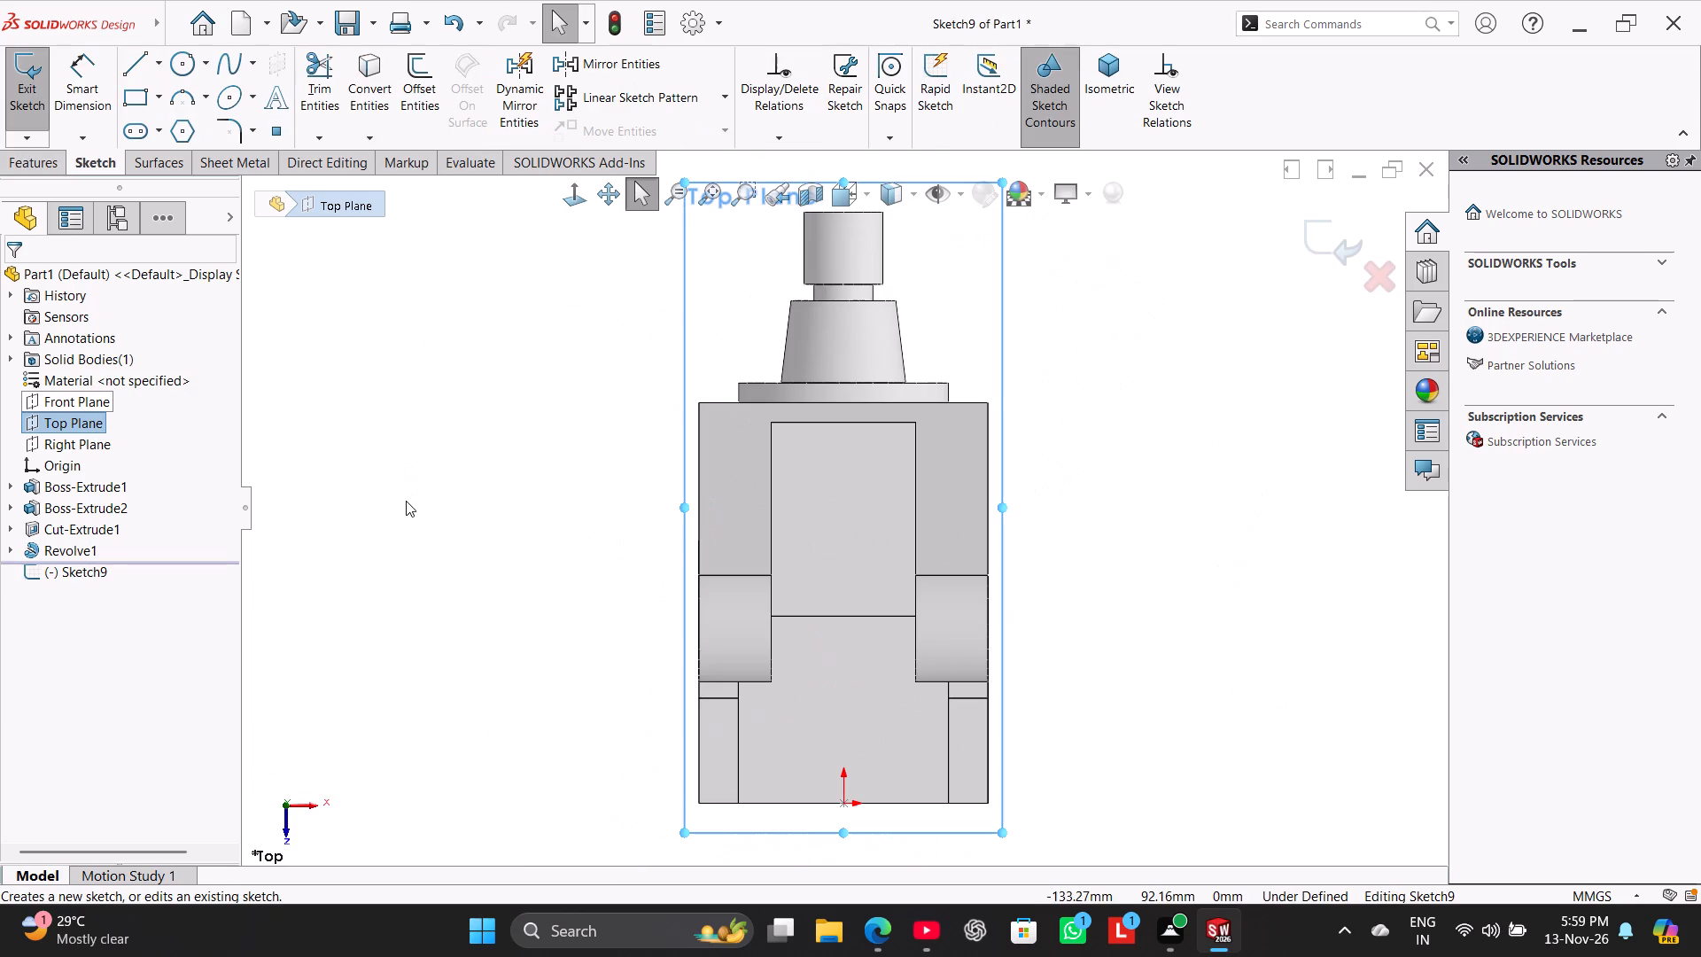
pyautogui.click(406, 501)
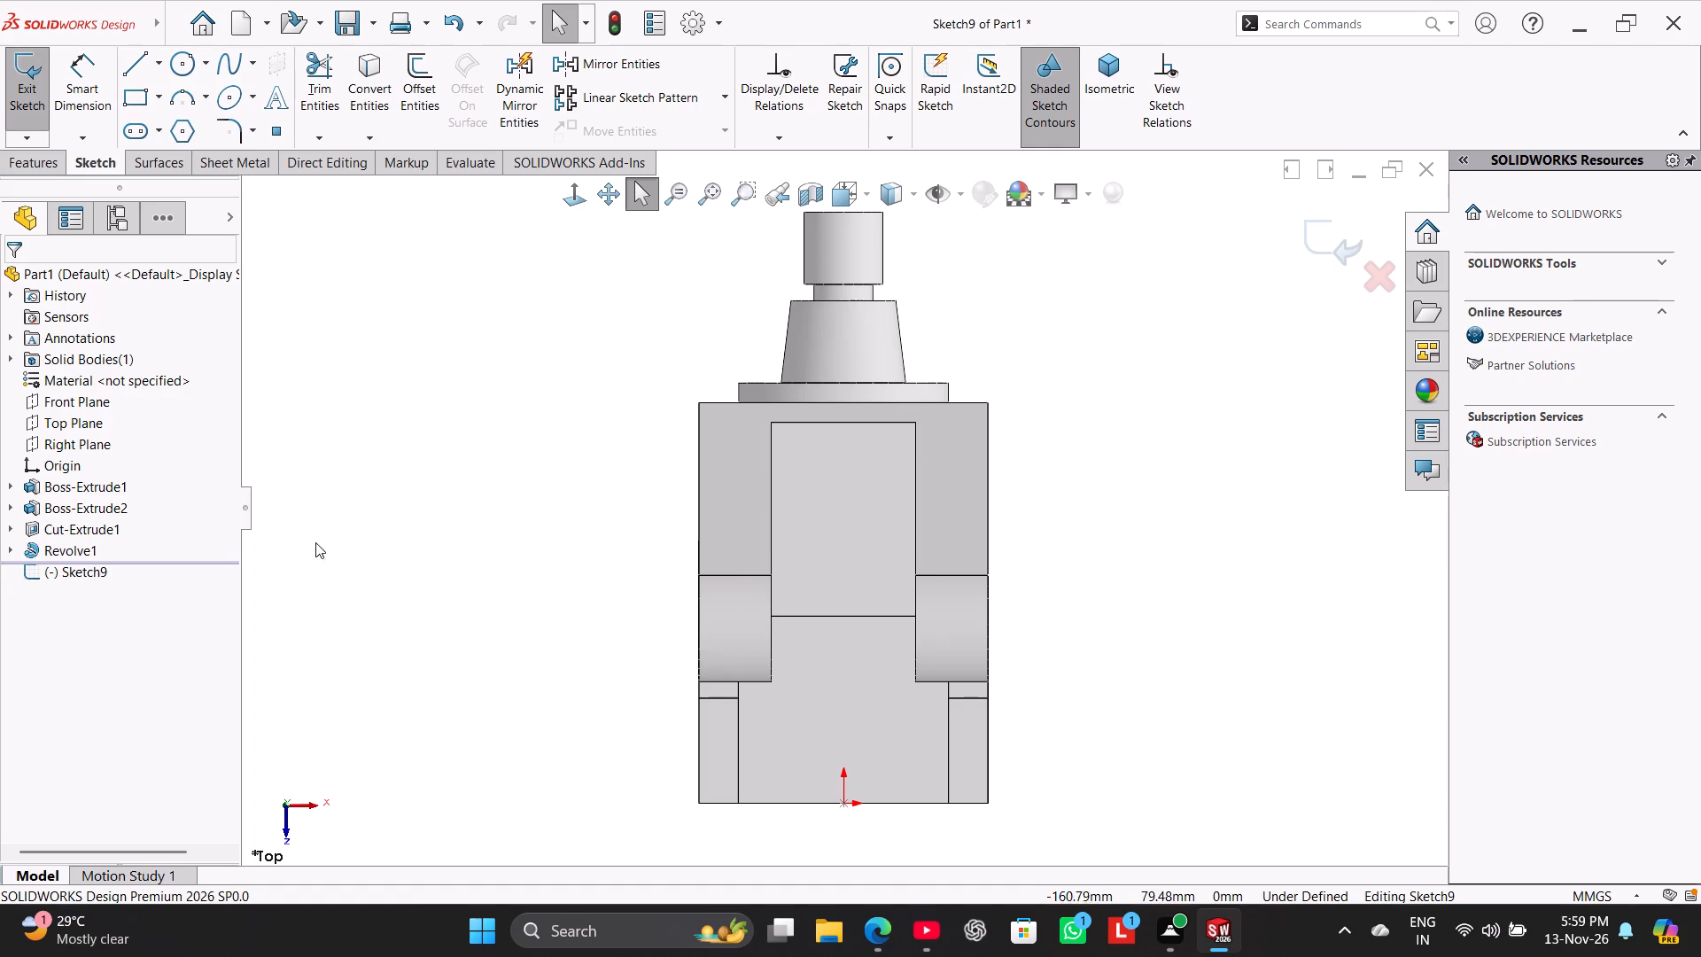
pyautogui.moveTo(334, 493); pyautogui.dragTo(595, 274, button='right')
# Section the model along the Right Plane with zero offset and view the section face-on.
pyautogui.moveTo(484, 469); pyautogui.dragTo(712, 292, button='right')
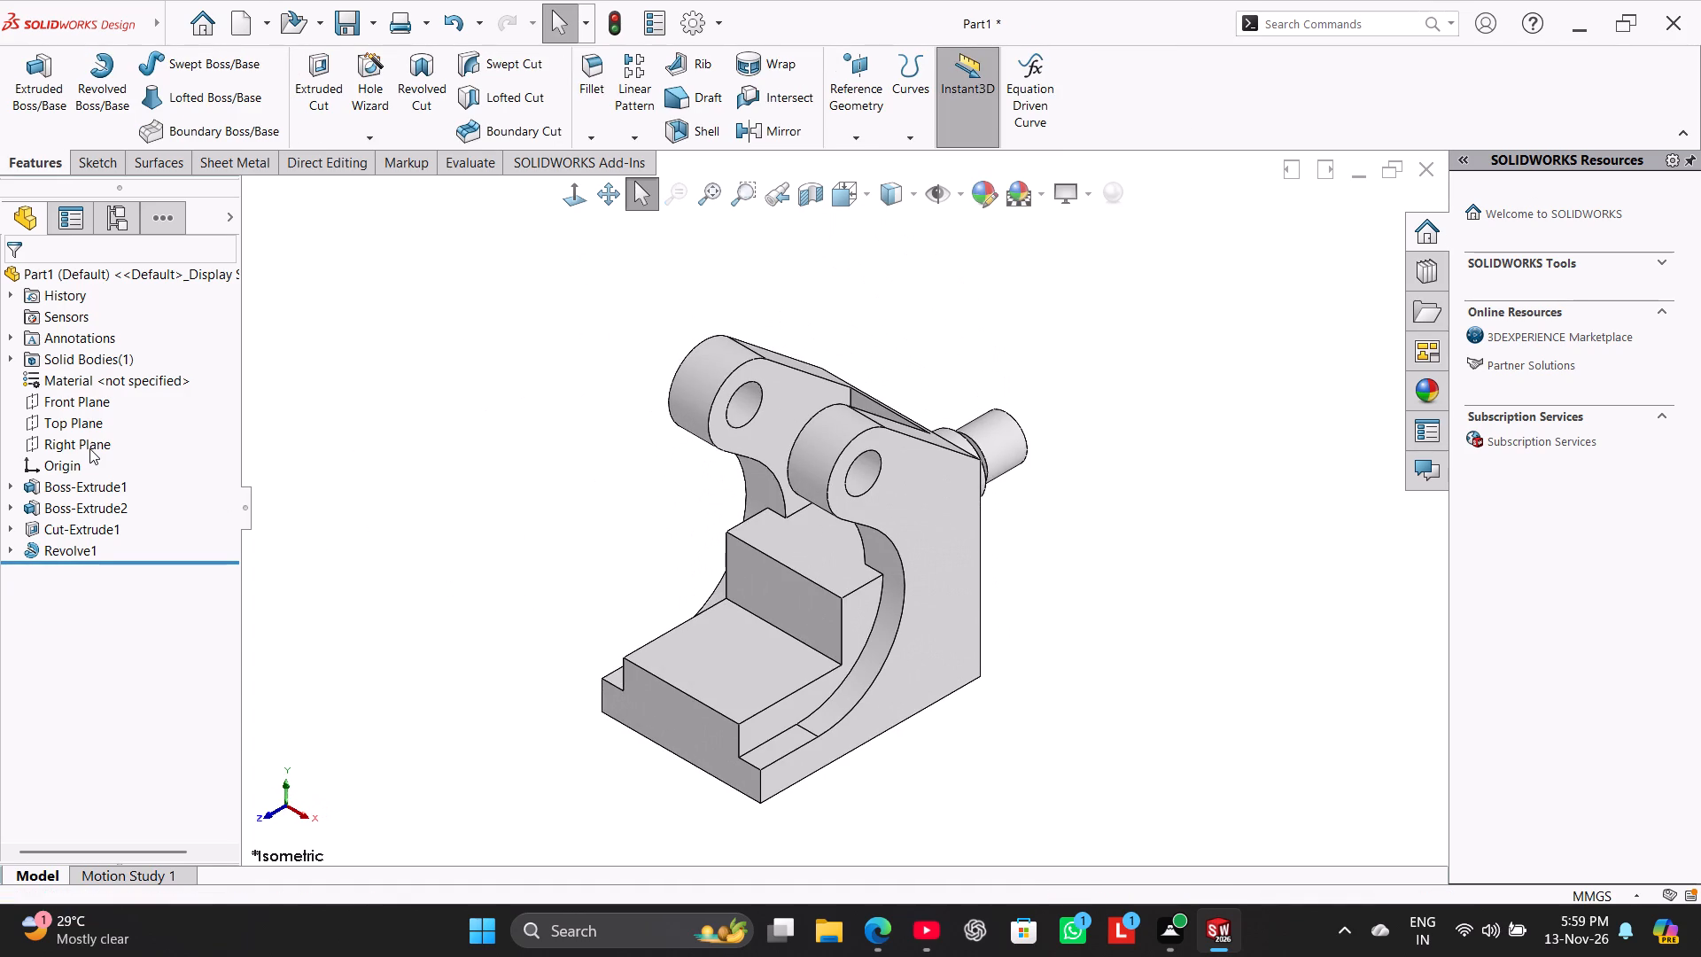
pyautogui.click(812, 197)
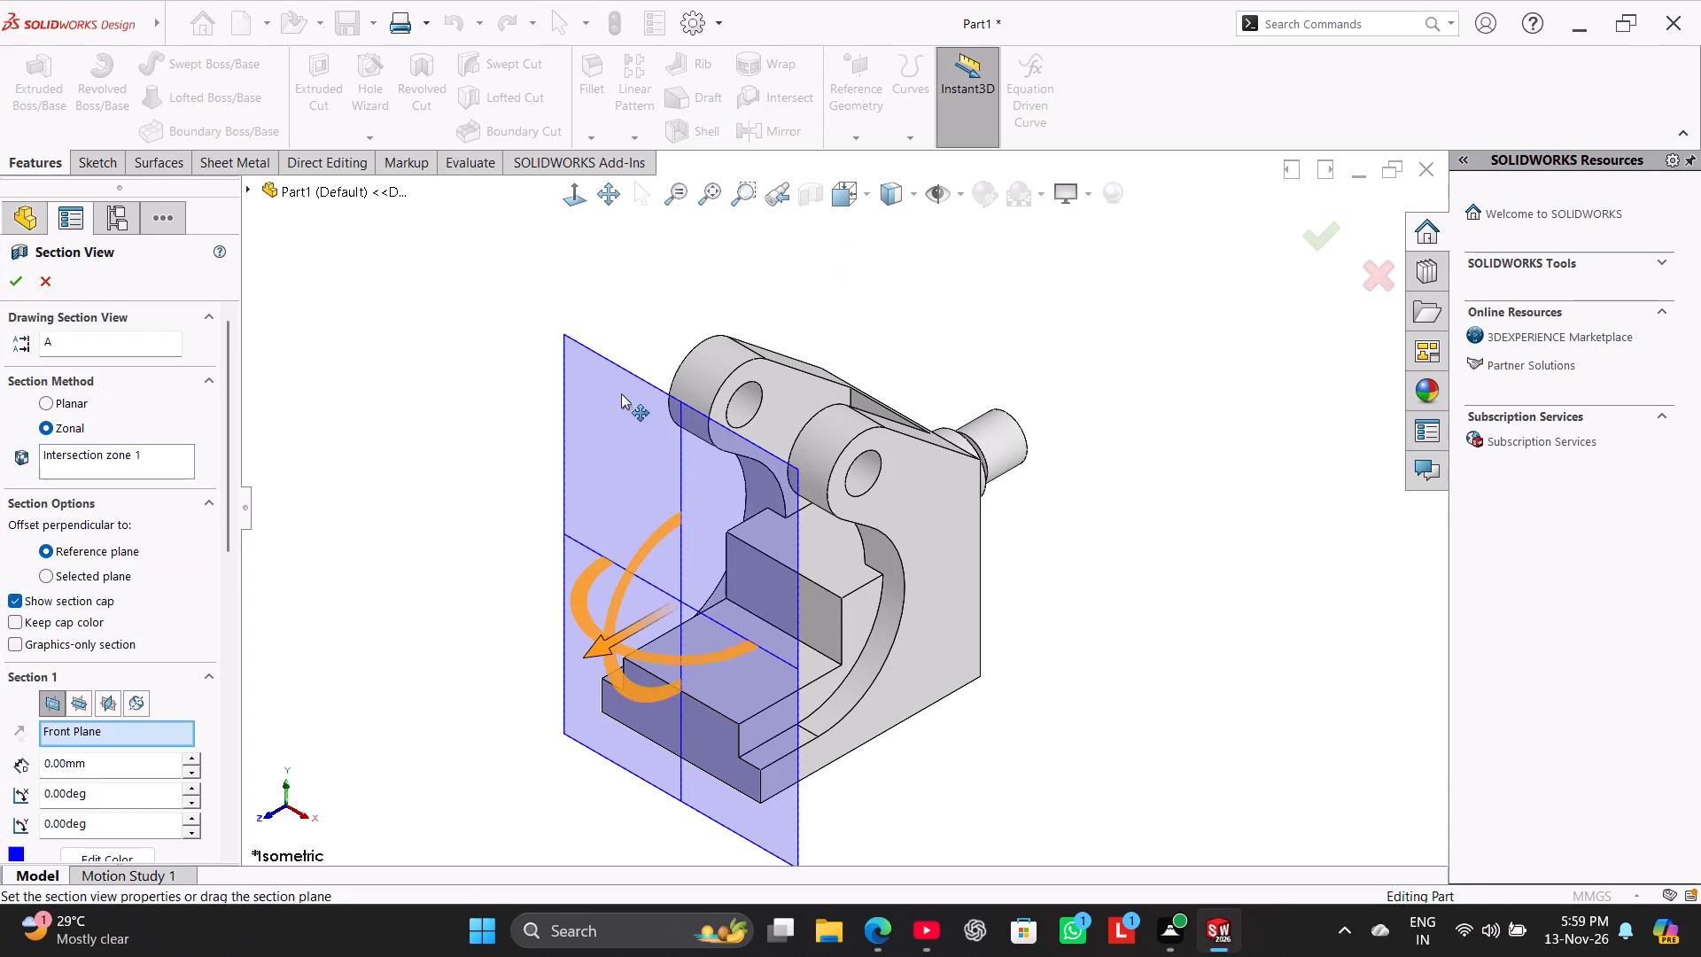
pyautogui.click(84, 699)
pyautogui.click(106, 702)
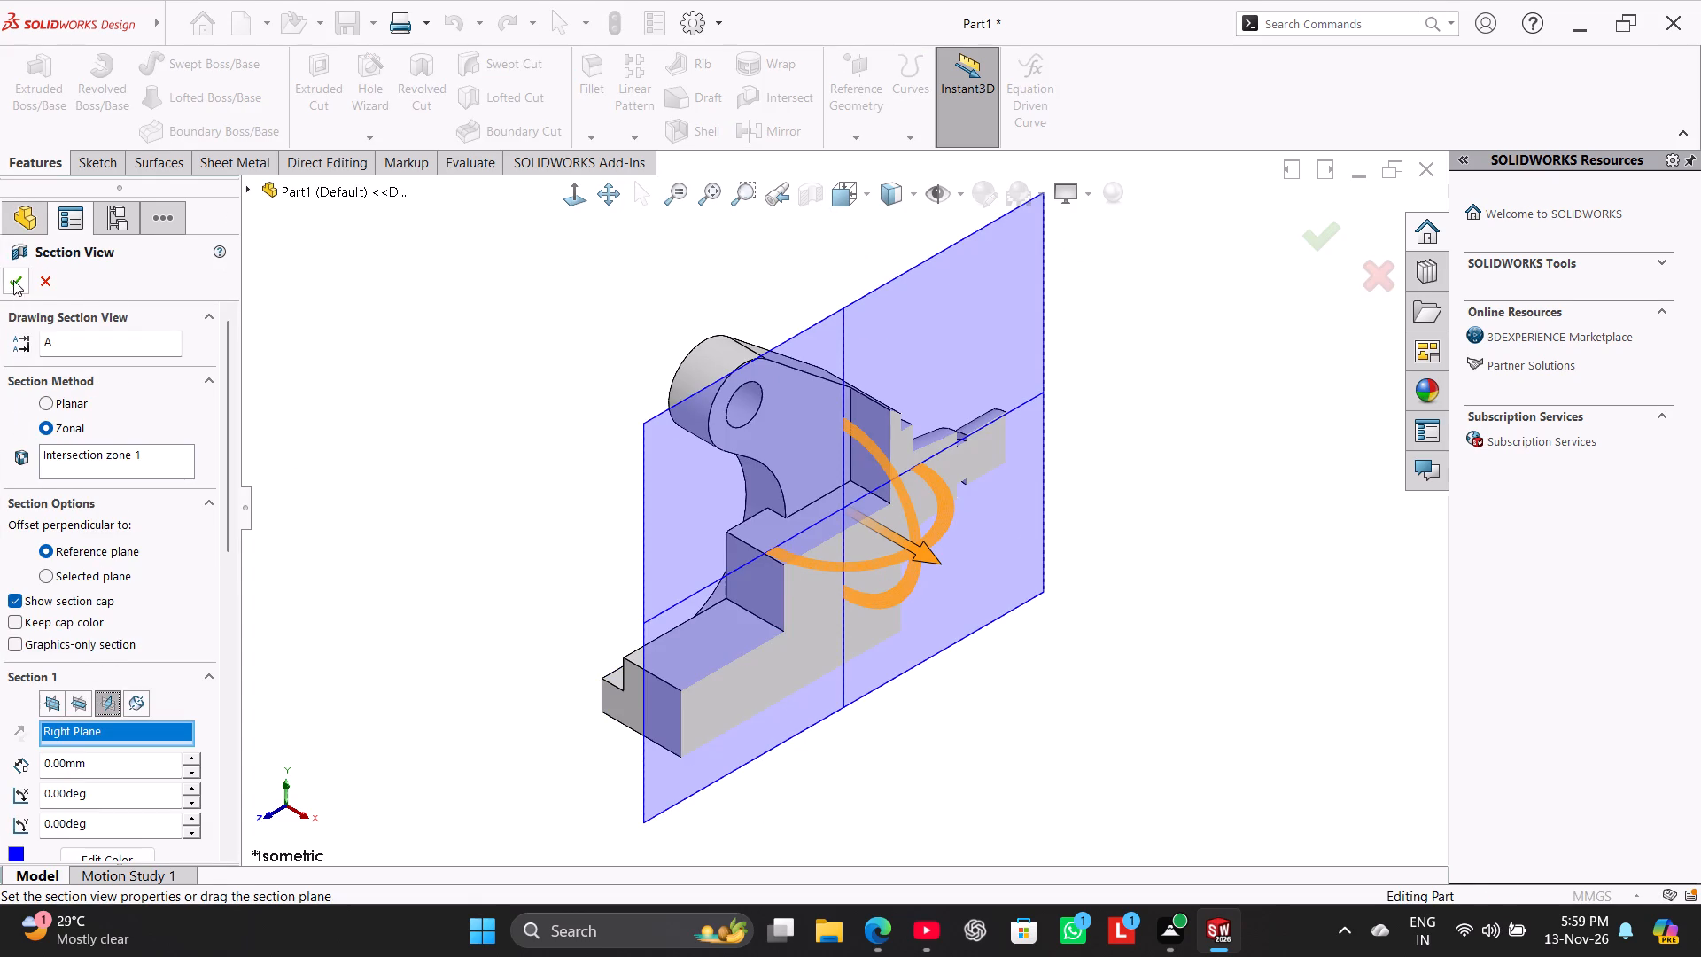
pyautogui.click(13, 280)
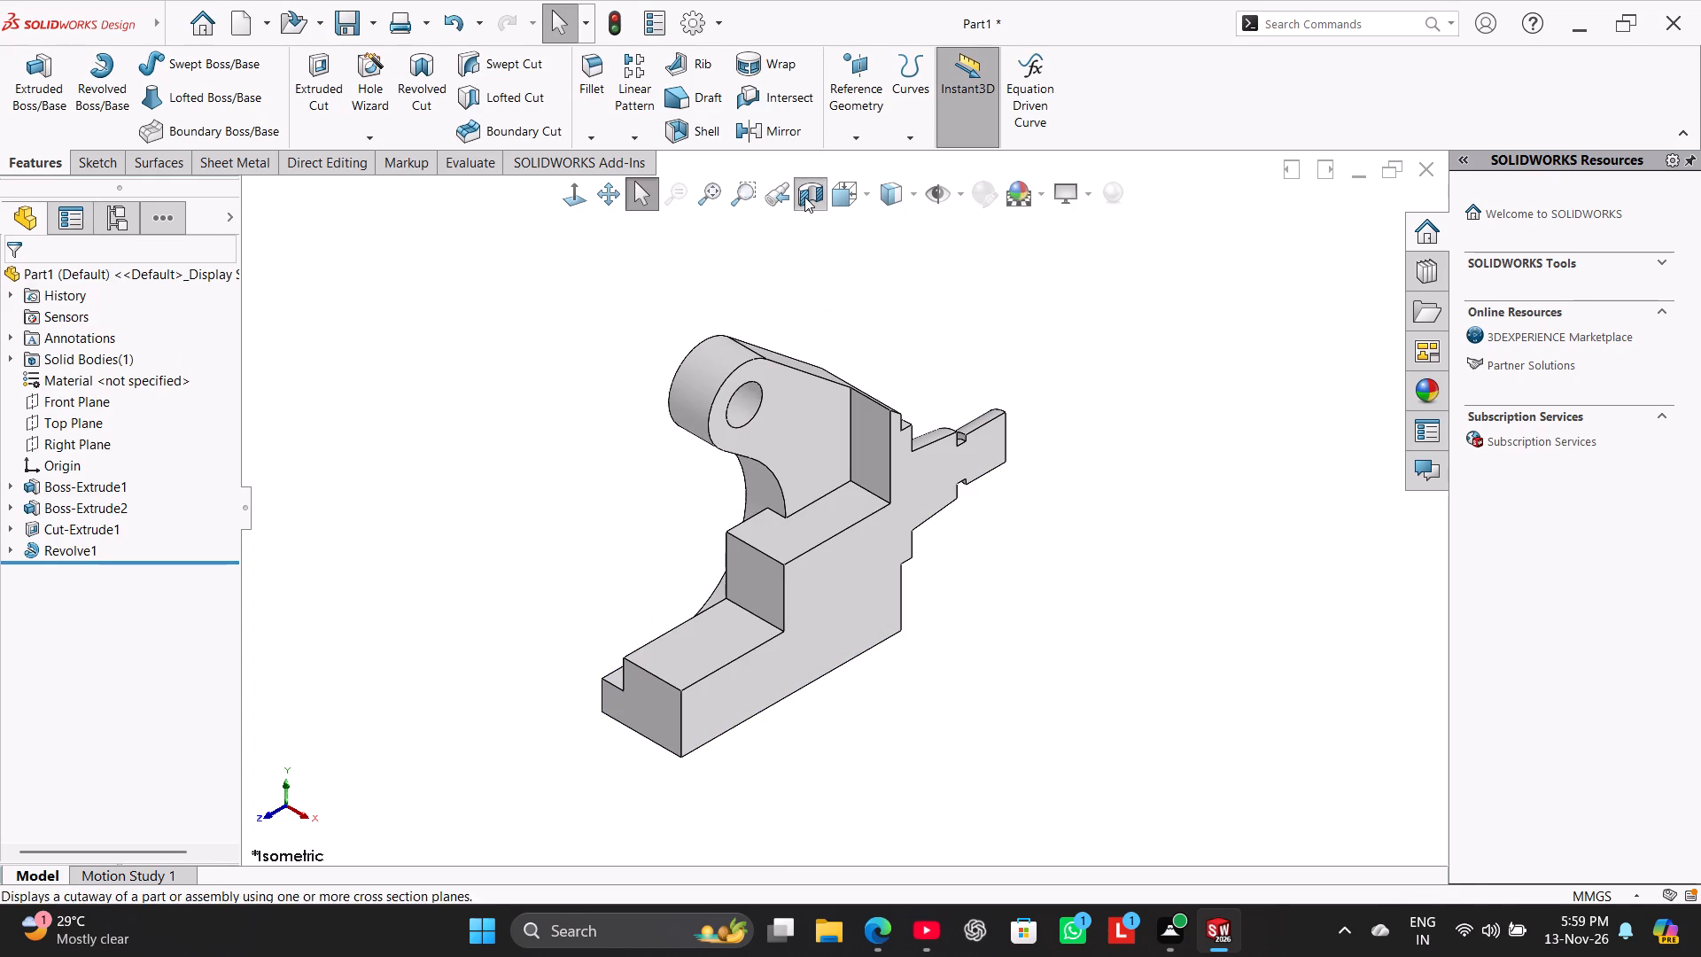
pyautogui.click(804, 197)
pyautogui.click(805, 178)
pyautogui.click(804, 190)
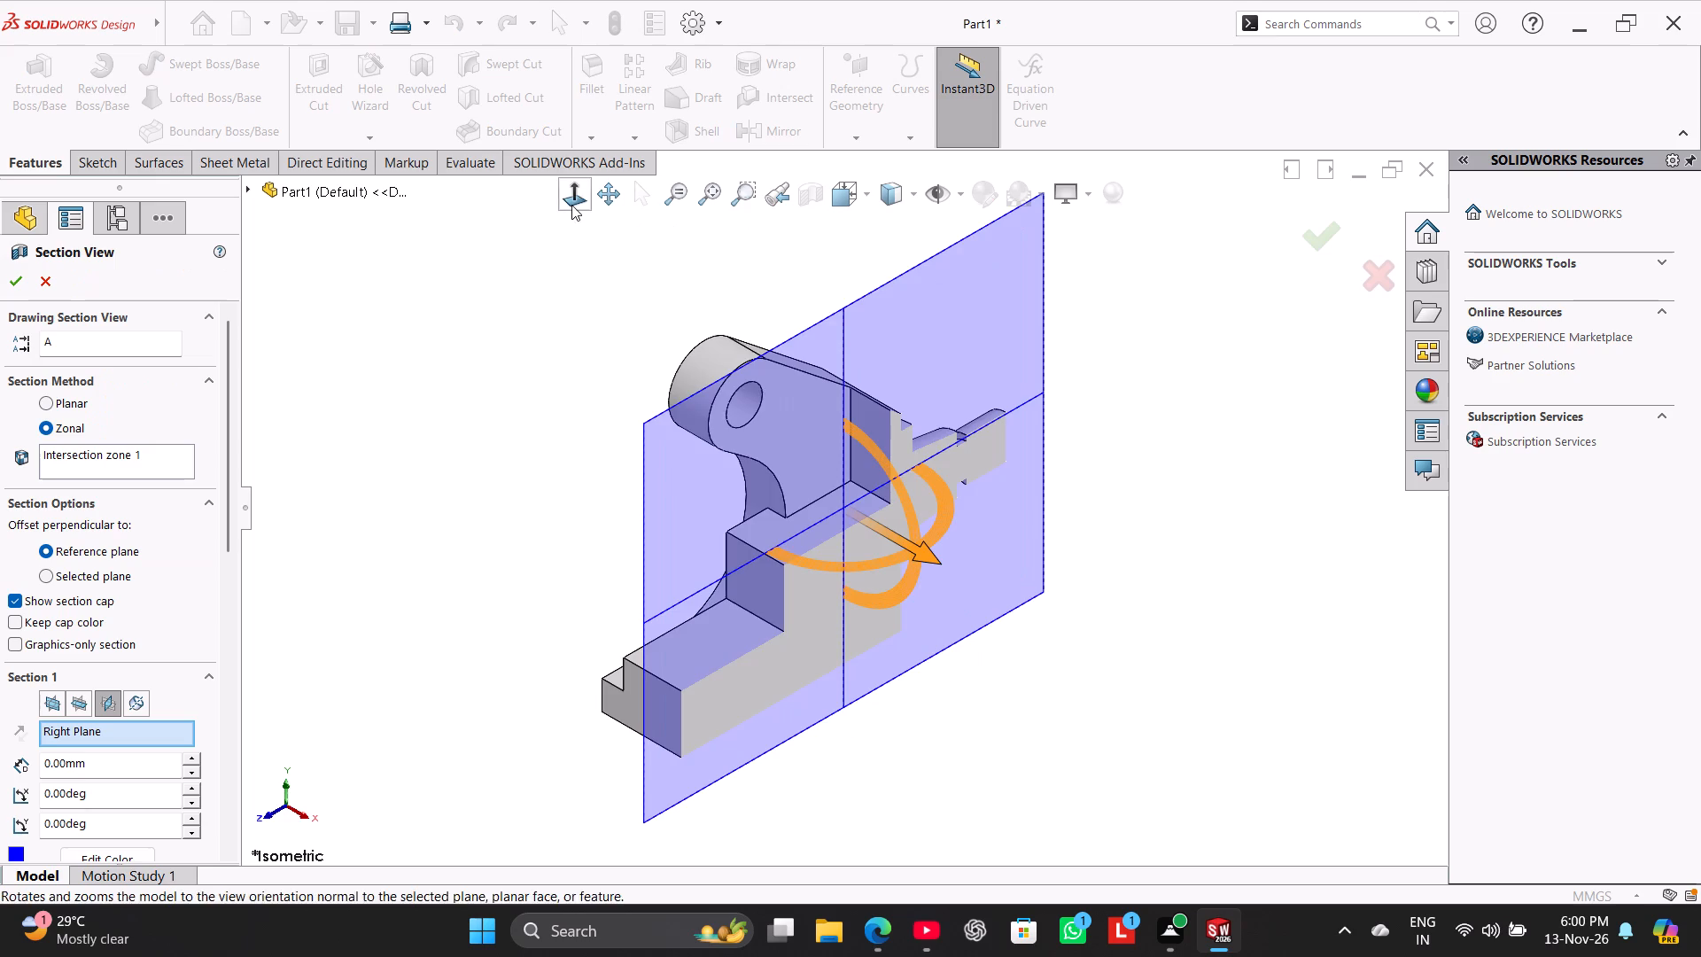
pyautogui.click(571, 205)
pyautogui.click(17, 291)
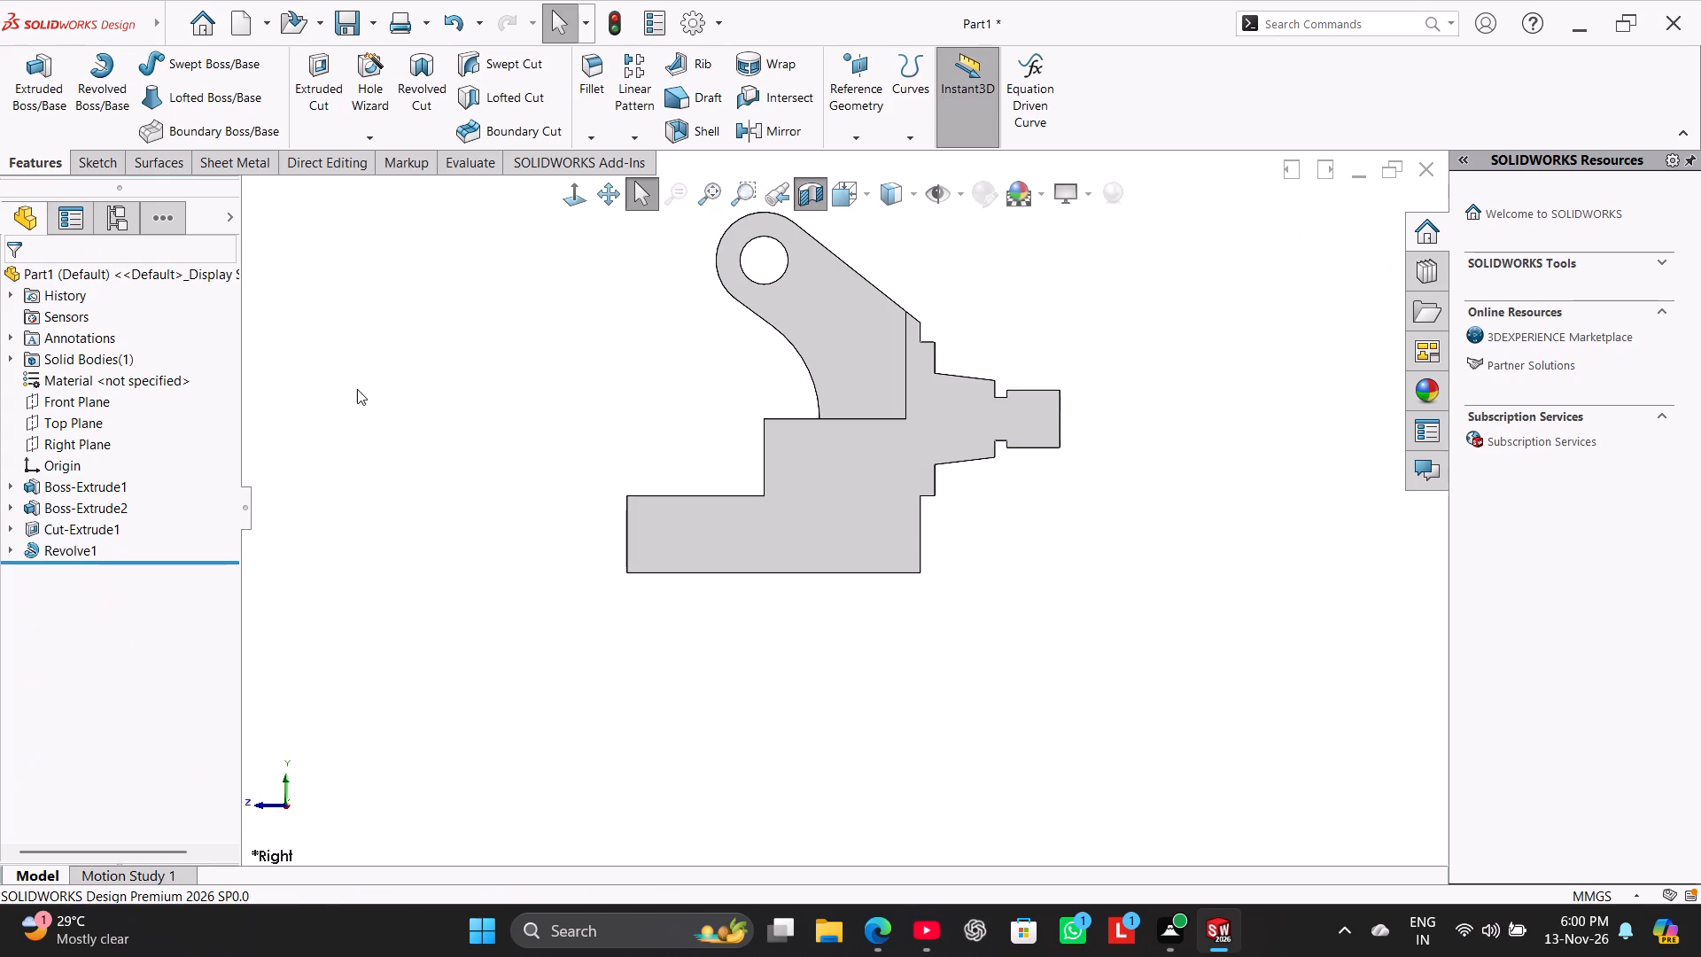
# Examine the sectioned block and stepped shaft, turn the section view off and inspect the whole part.
pyautogui.click(357, 389)
pyautogui.scroll(-3, 1098, 392)
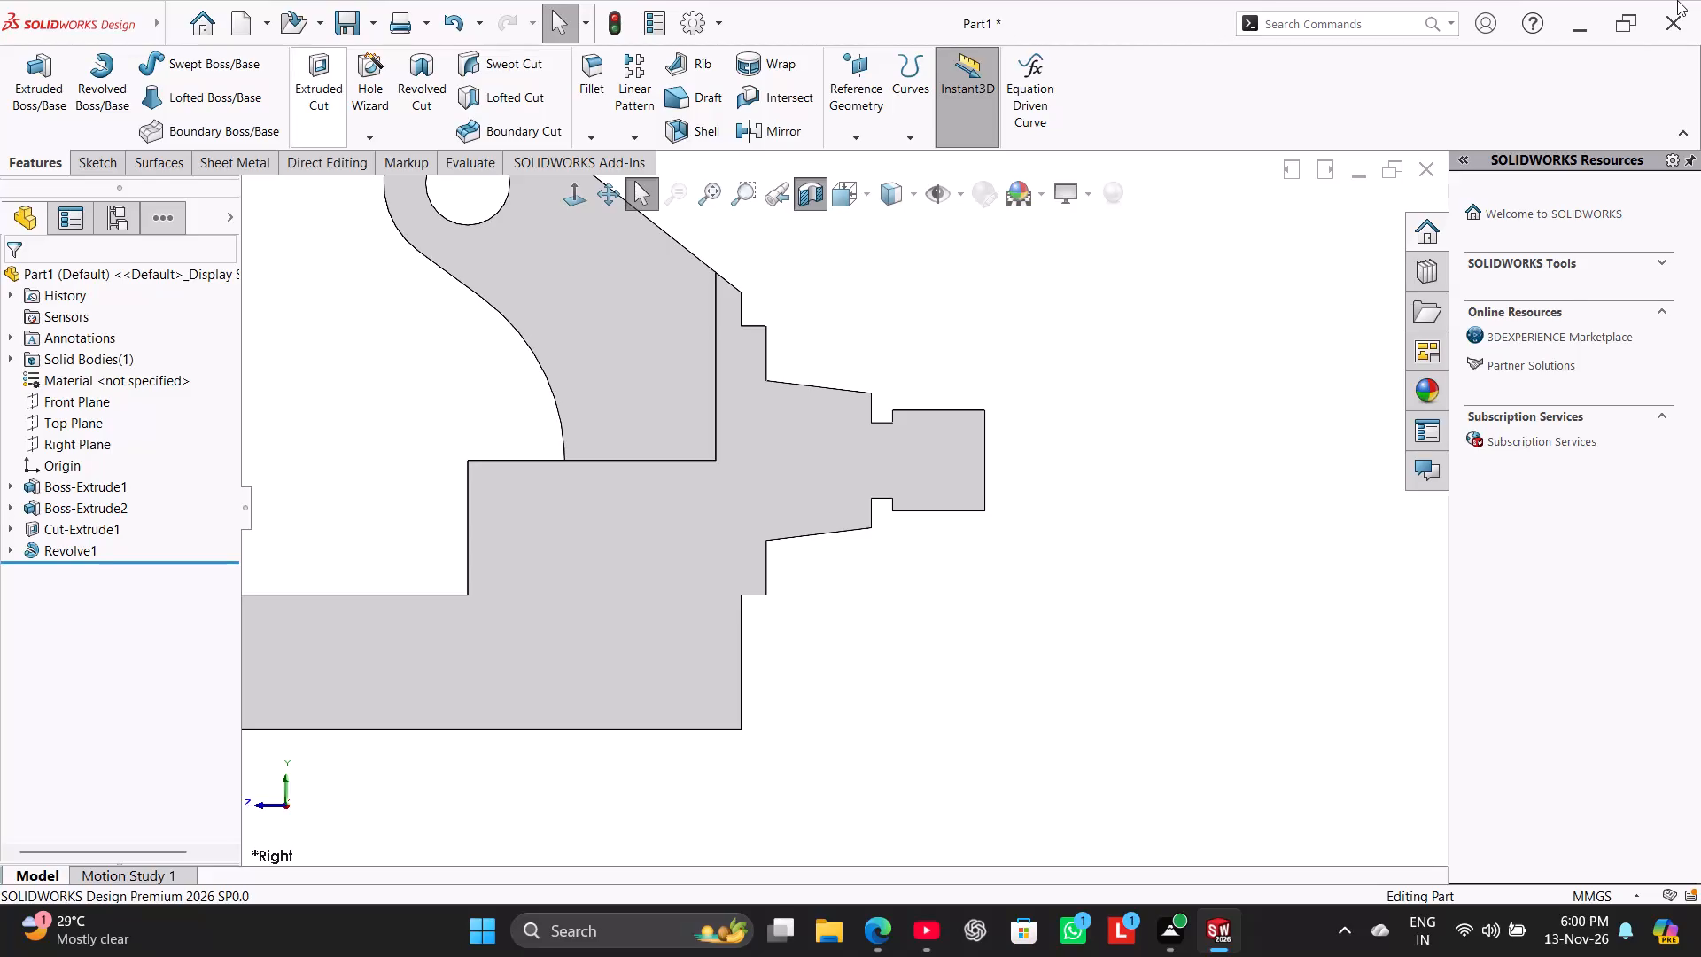
pyautogui.moveTo(1052, 284); pyautogui.dragTo(1031, 336, button='middle')
pyautogui.moveTo(1046, 336); pyautogui.dragTo(1084, 297, button='middle')
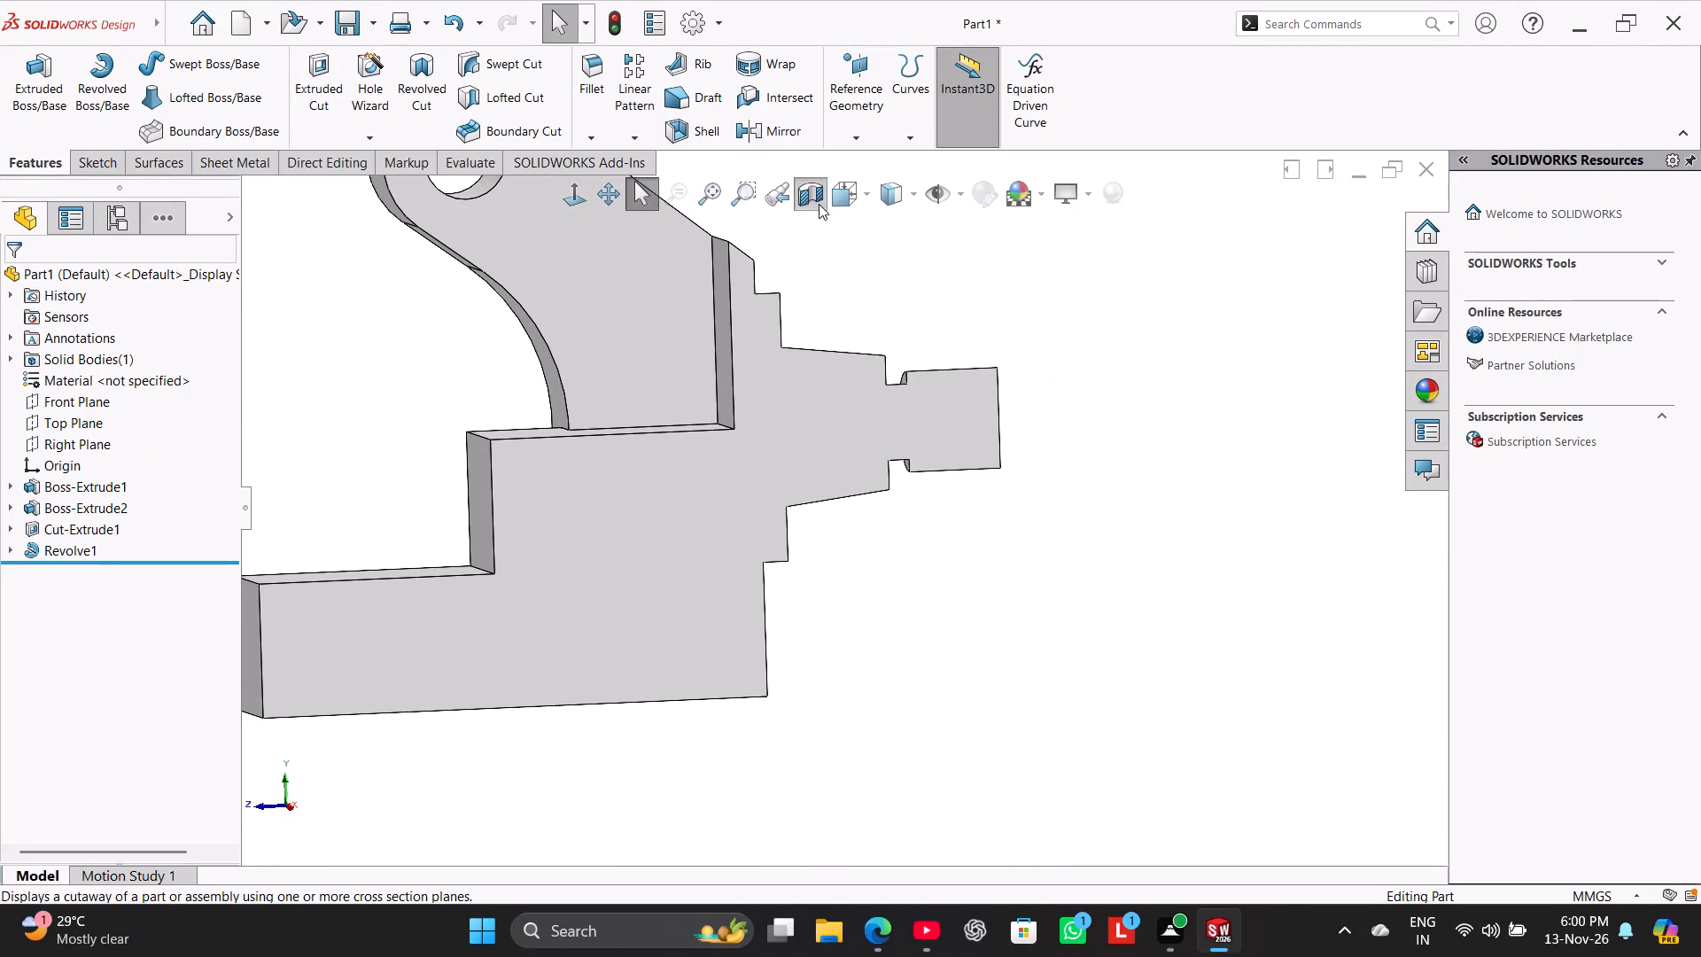
pyautogui.click(819, 204)
pyautogui.moveTo(1010, 560); pyautogui.dragTo(988, 647, button='middle')
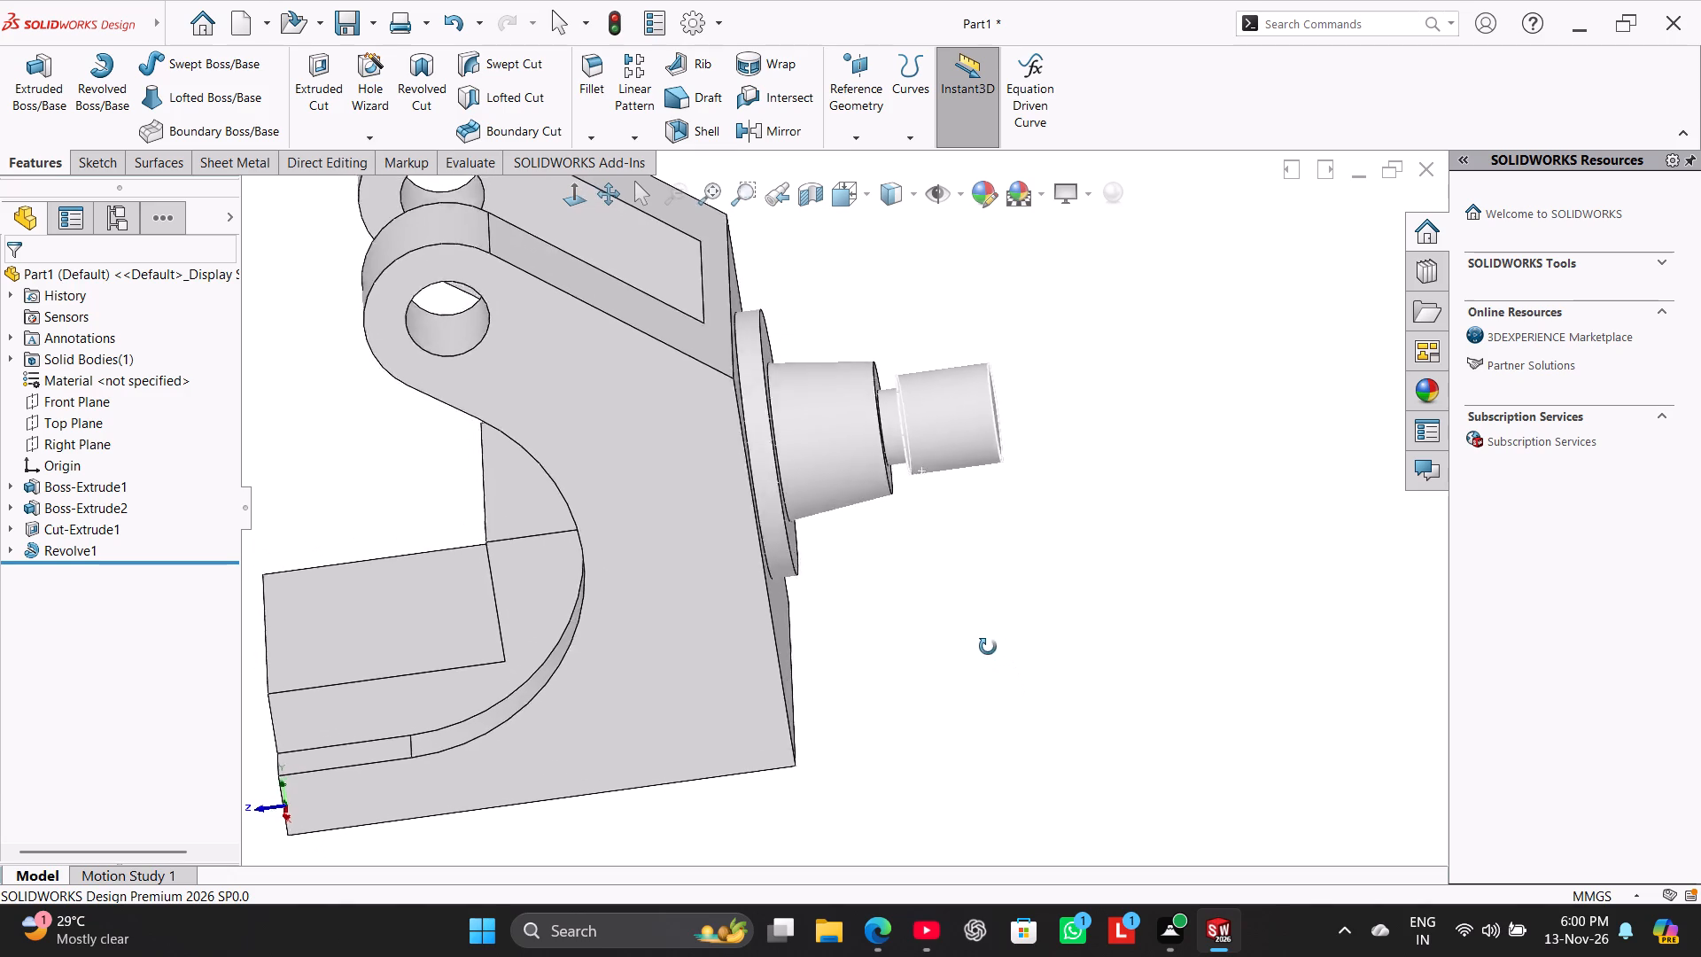
pyautogui.moveTo(988, 647); pyautogui.dragTo(967, 619, button='middle')
pyautogui.moveTo(1030, 596); pyautogui.dragTo(1053, 615, button='middle')
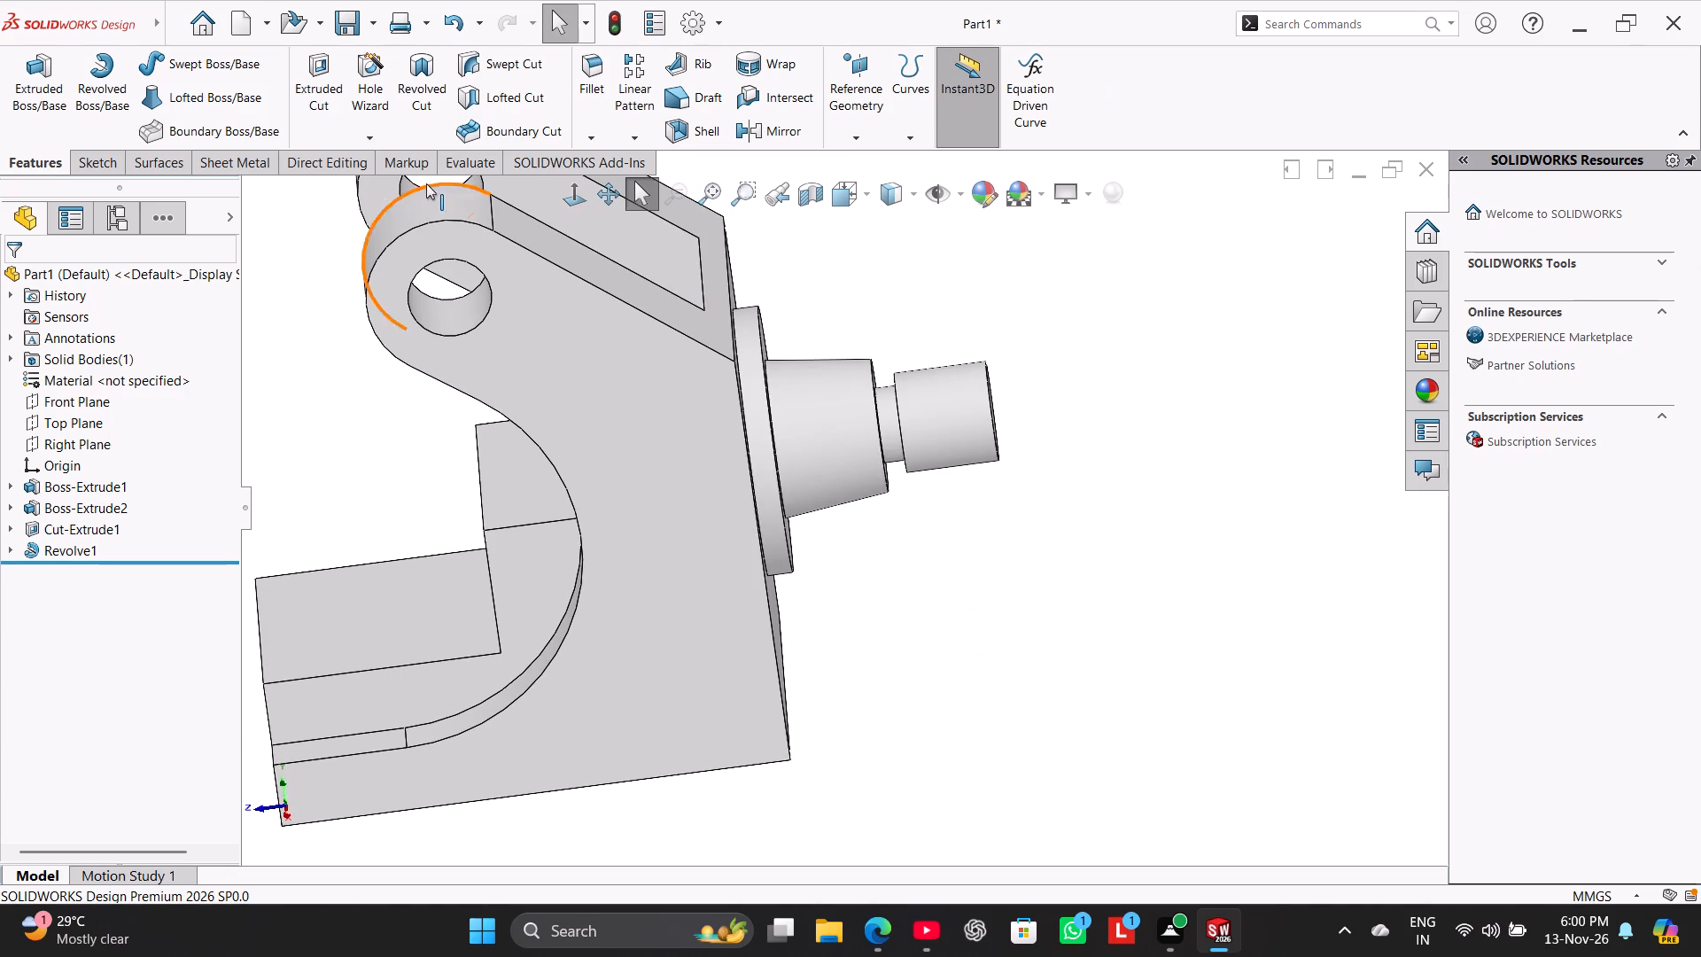
# Open the Cut-Extrude1 sketch for editing and delete the 100 mm square's rear vertical line.
pyautogui.rightClick(99, 521)
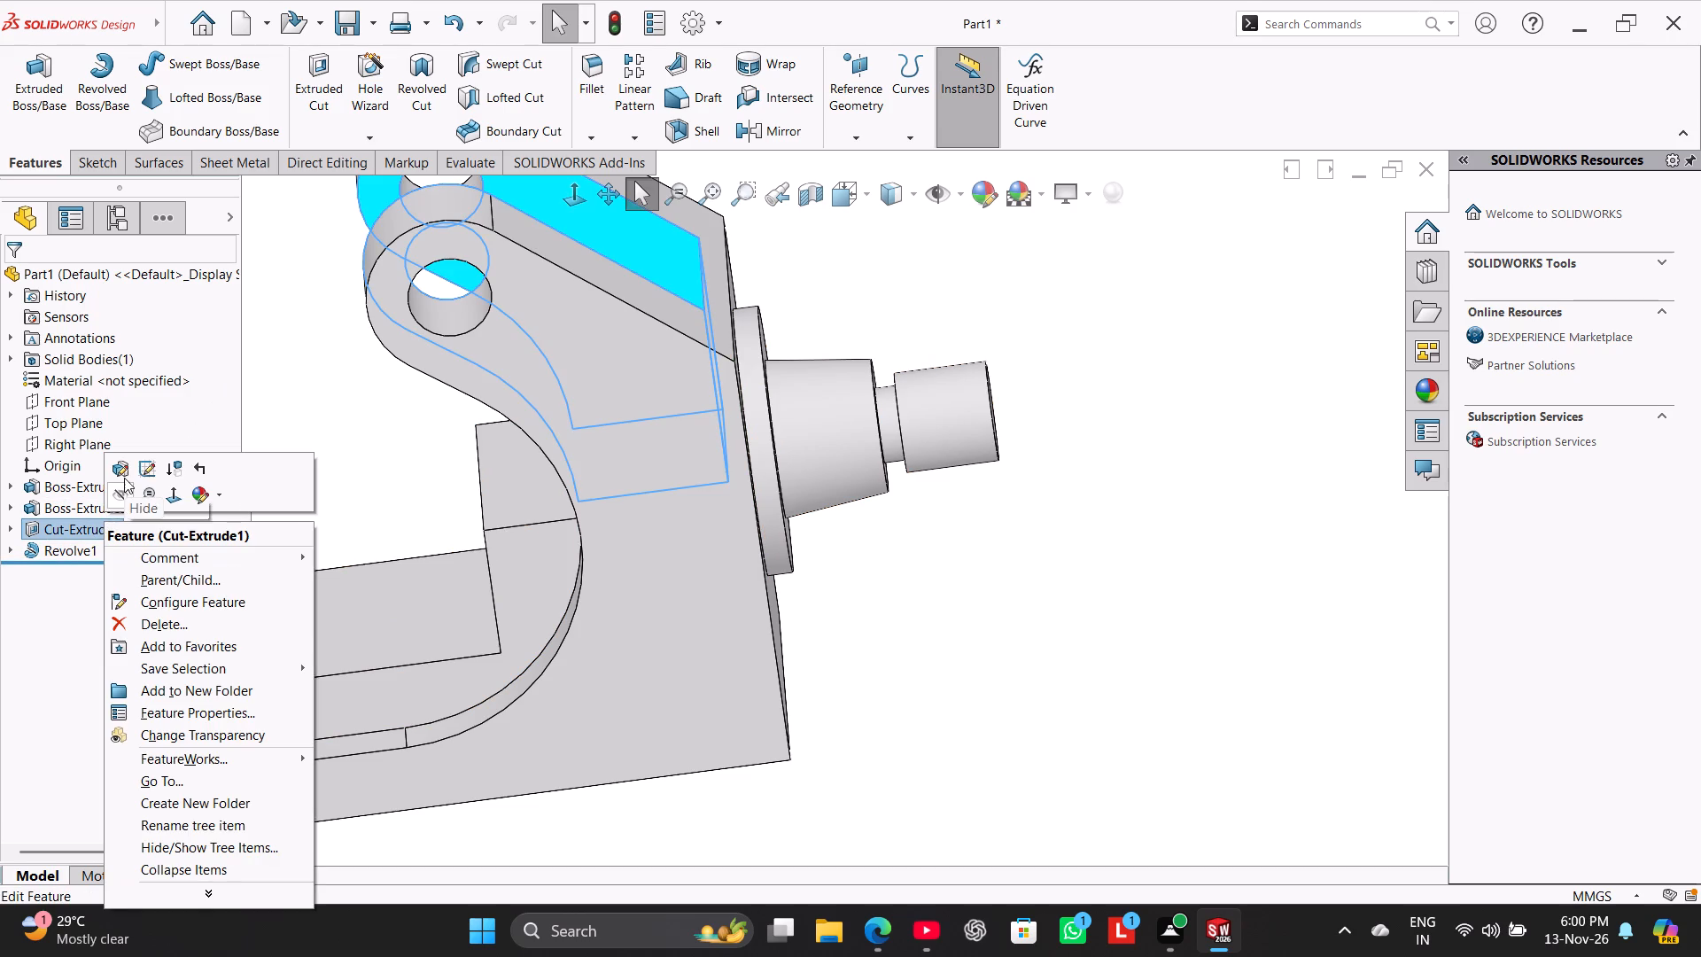
pyautogui.click(151, 470)
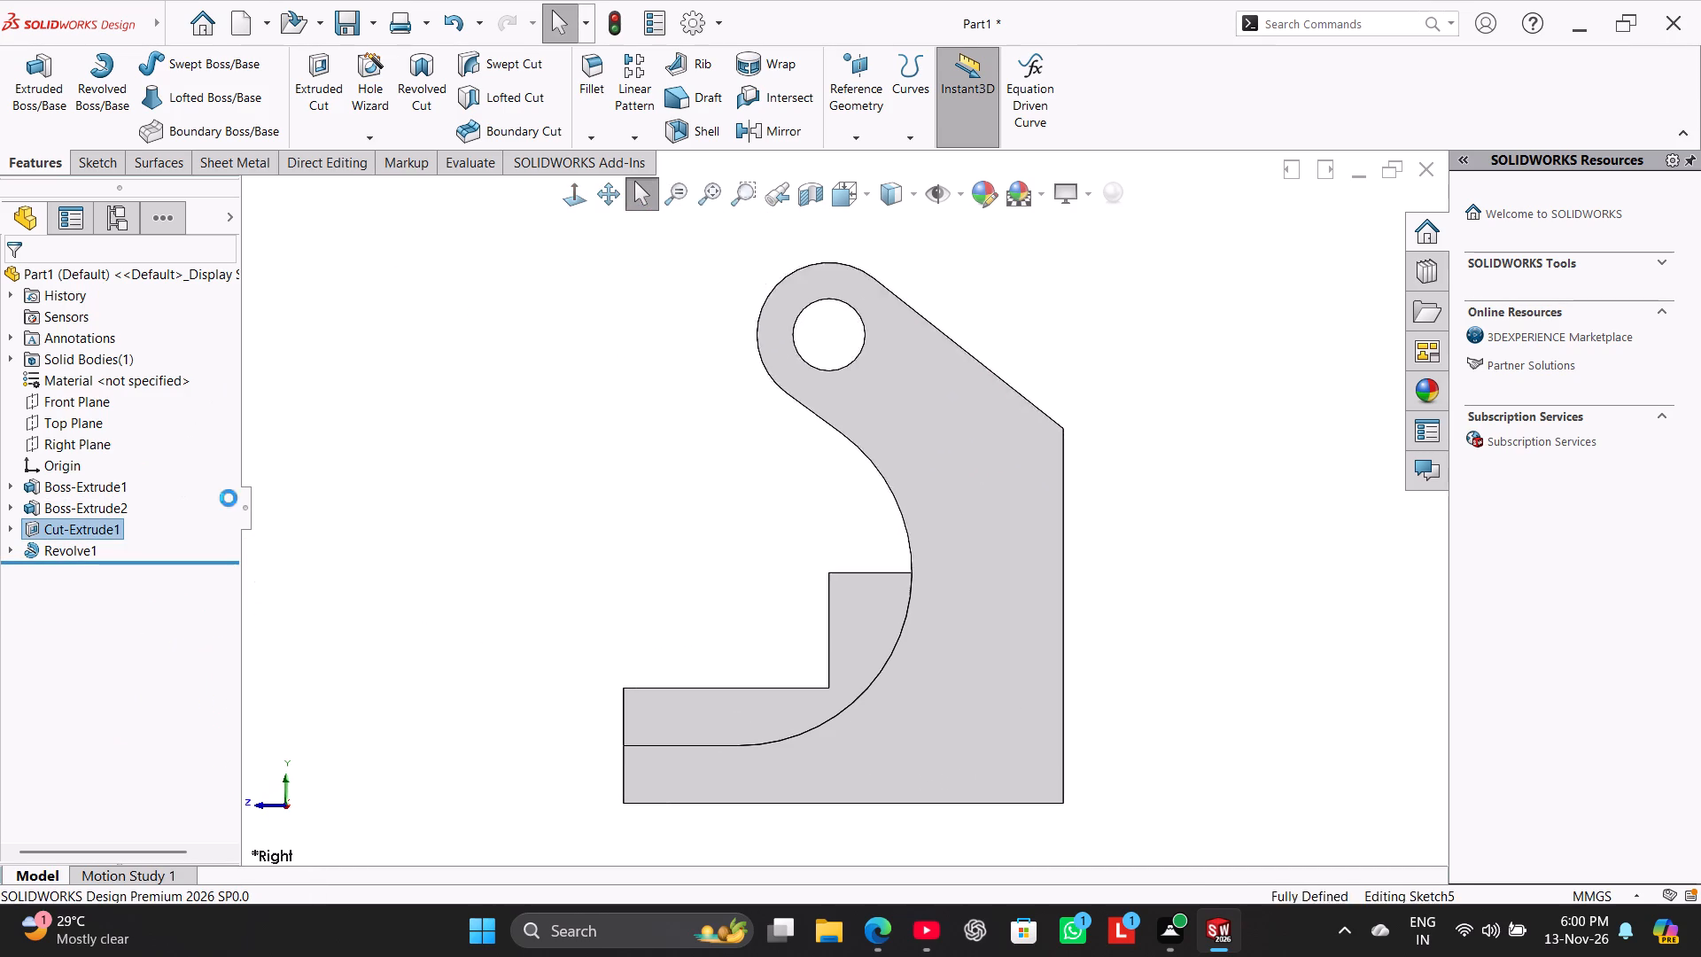
pyautogui.middleClick(475, 504)
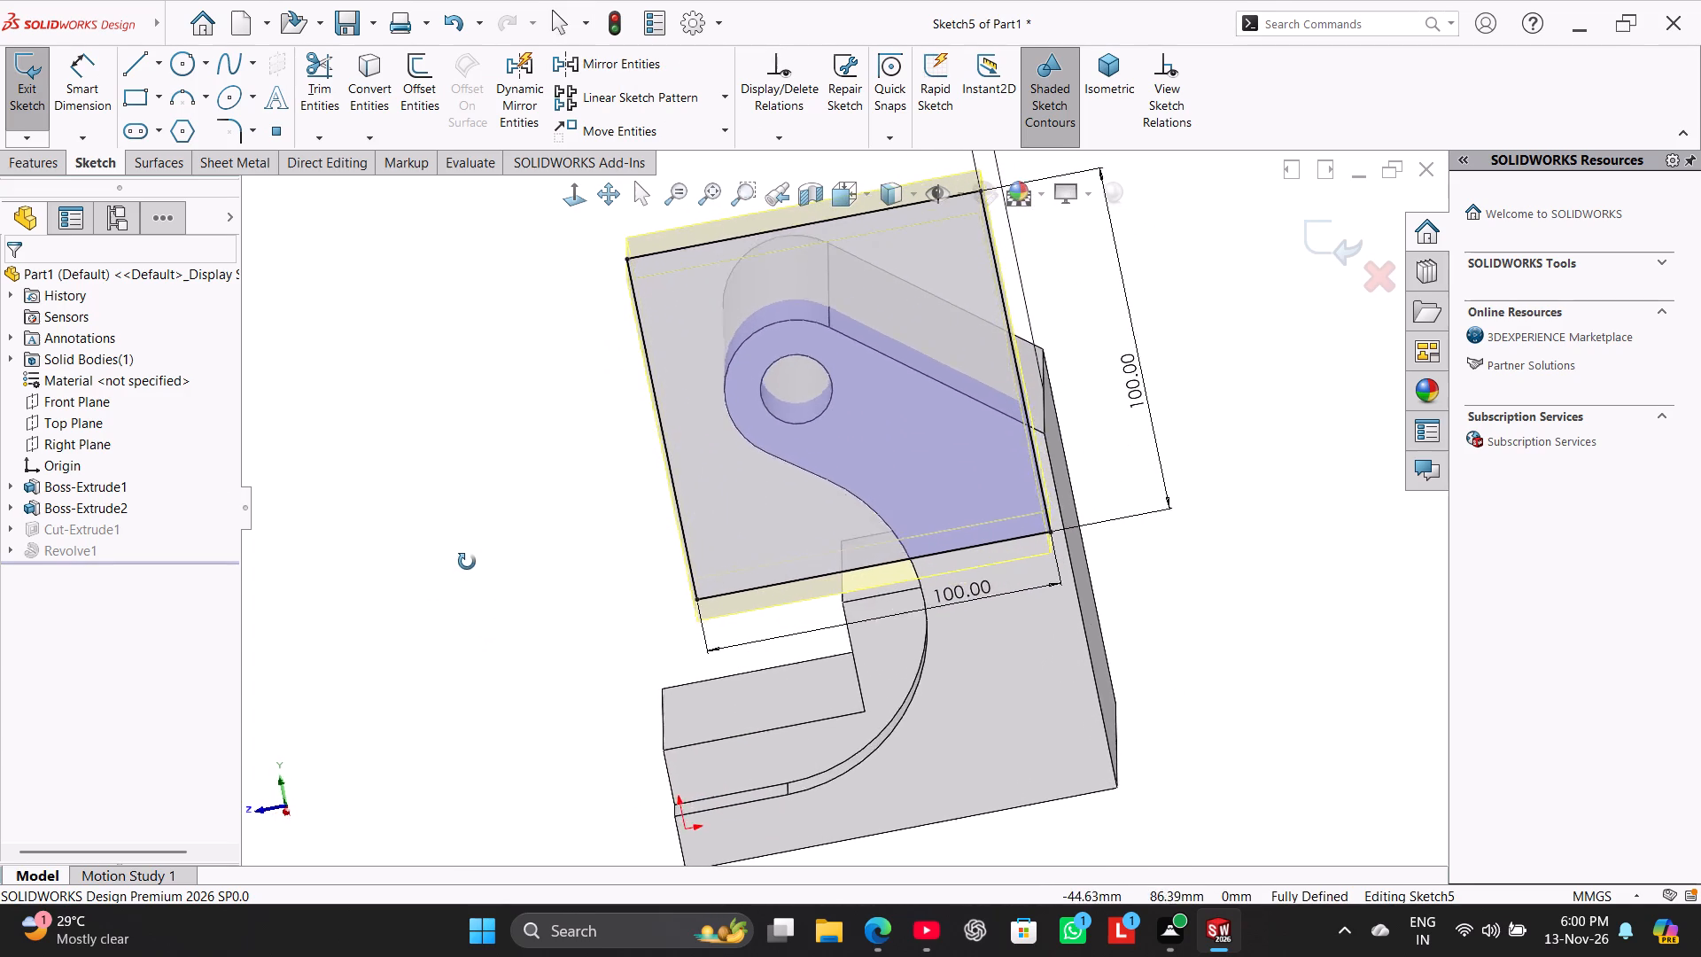
pyautogui.click(571, 198)
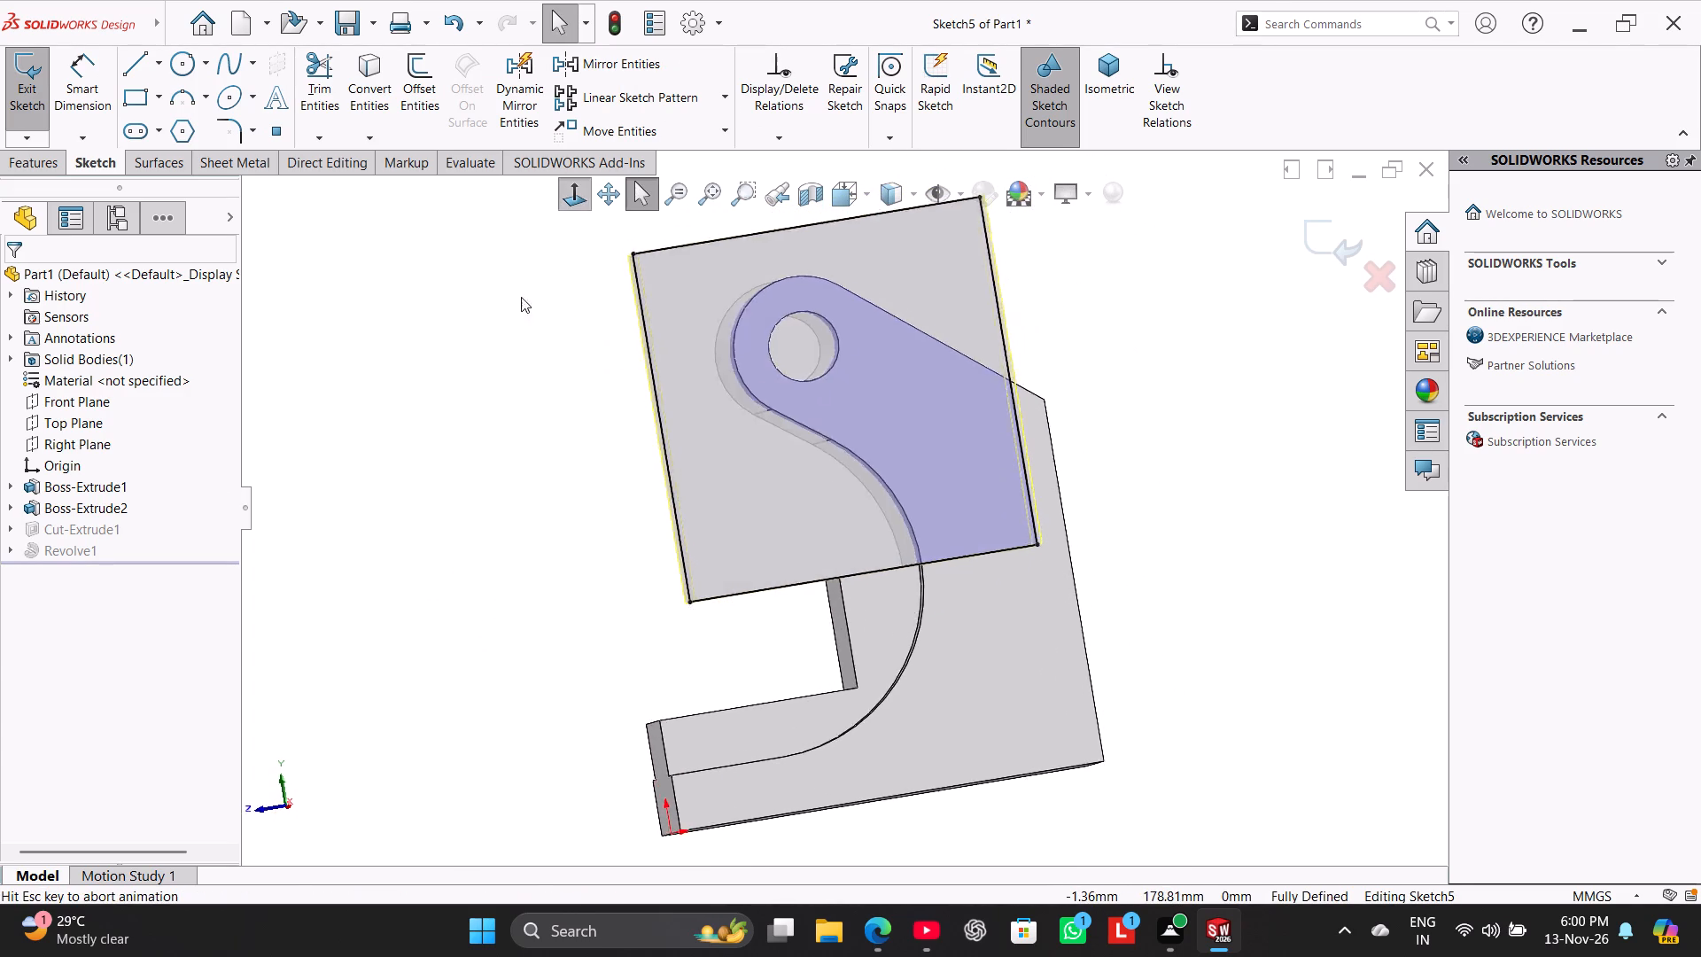
pyautogui.click(456, 443)
pyautogui.scroll(-2, 1079, 493)
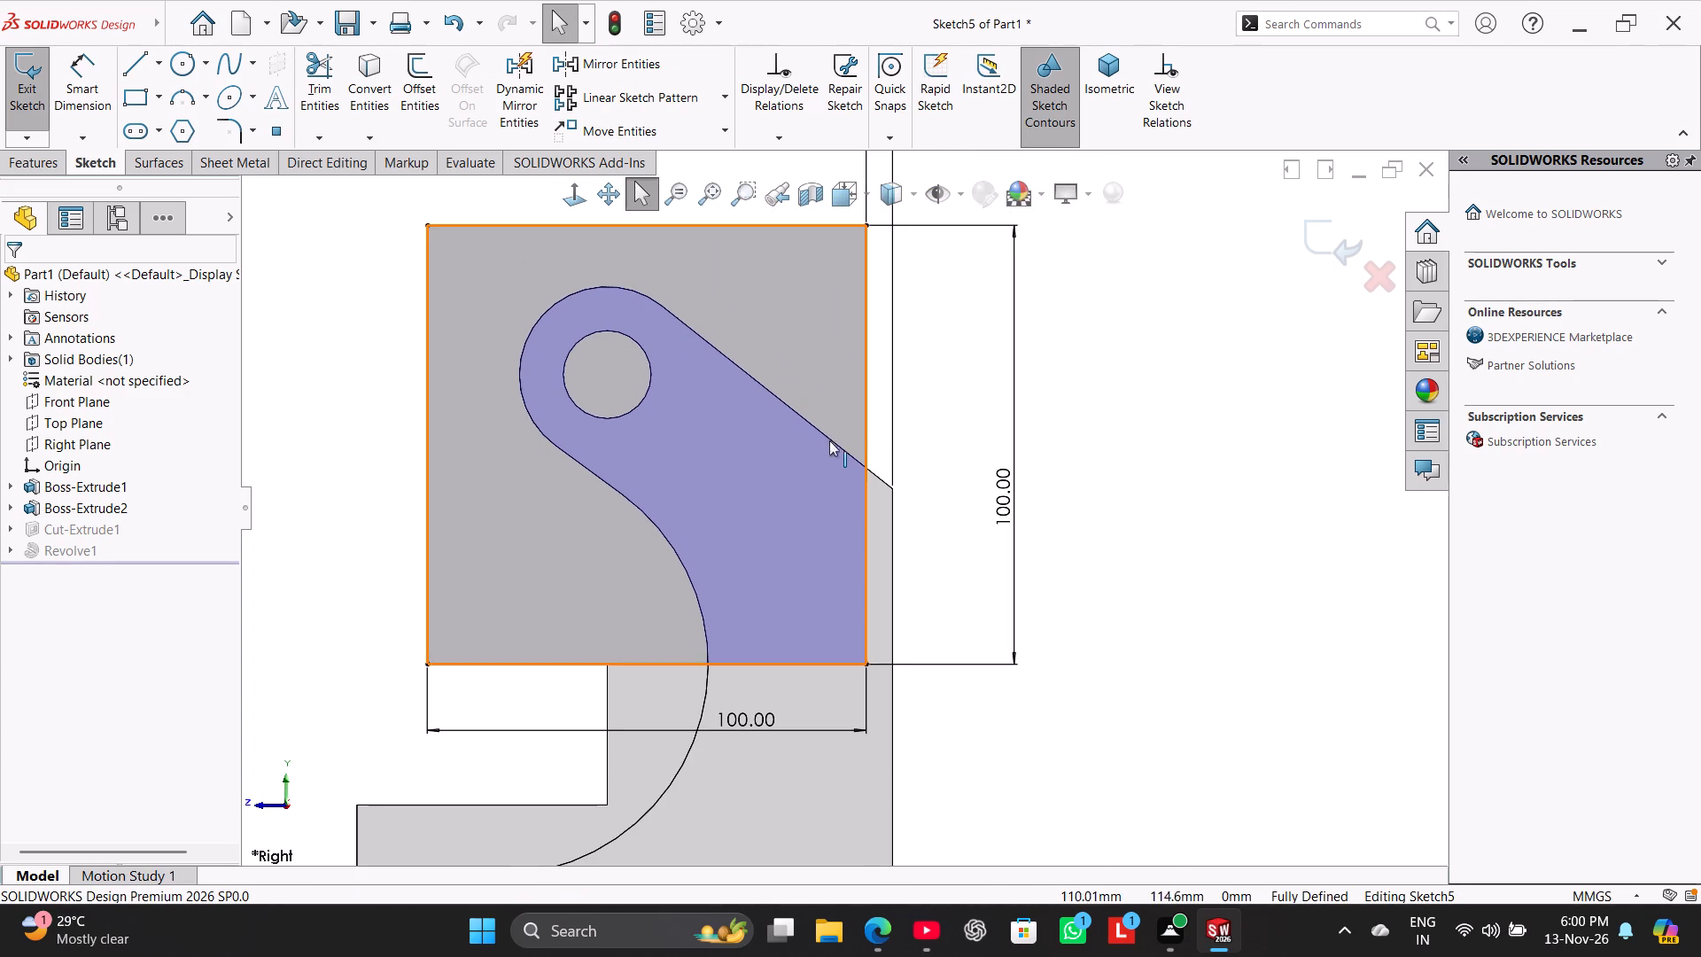
pyautogui.rightClick(863, 354)
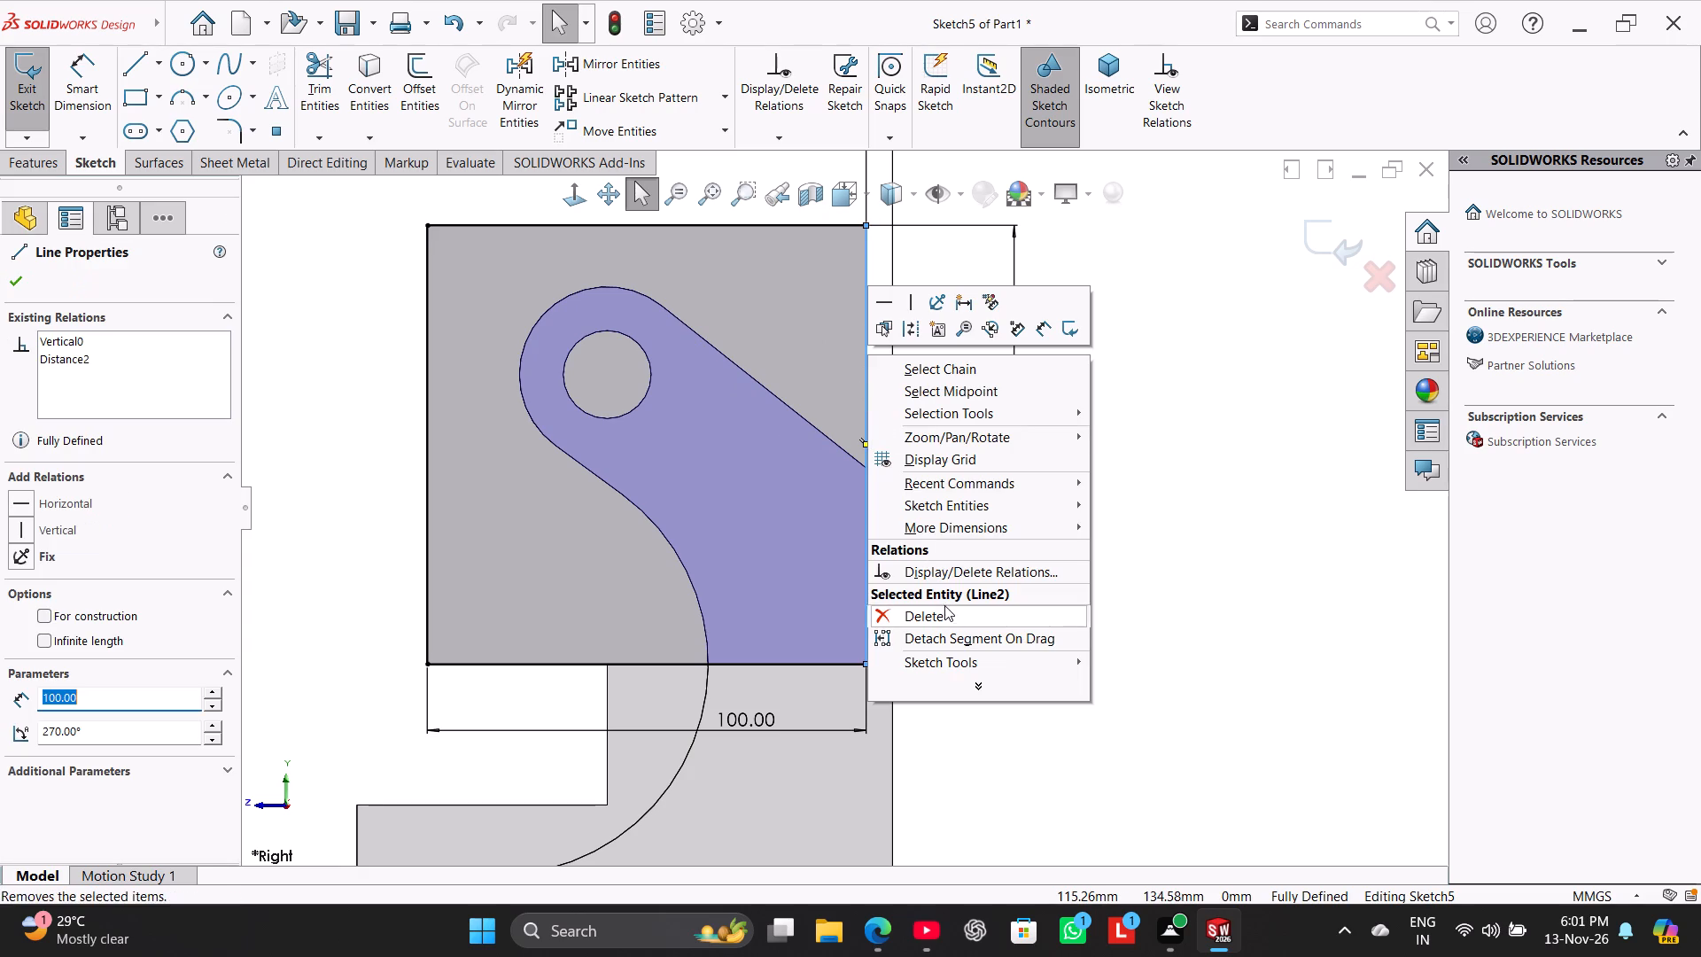
pyautogui.click(944, 608)
pyautogui.click(768, 471)
pyautogui.click(753, 463)
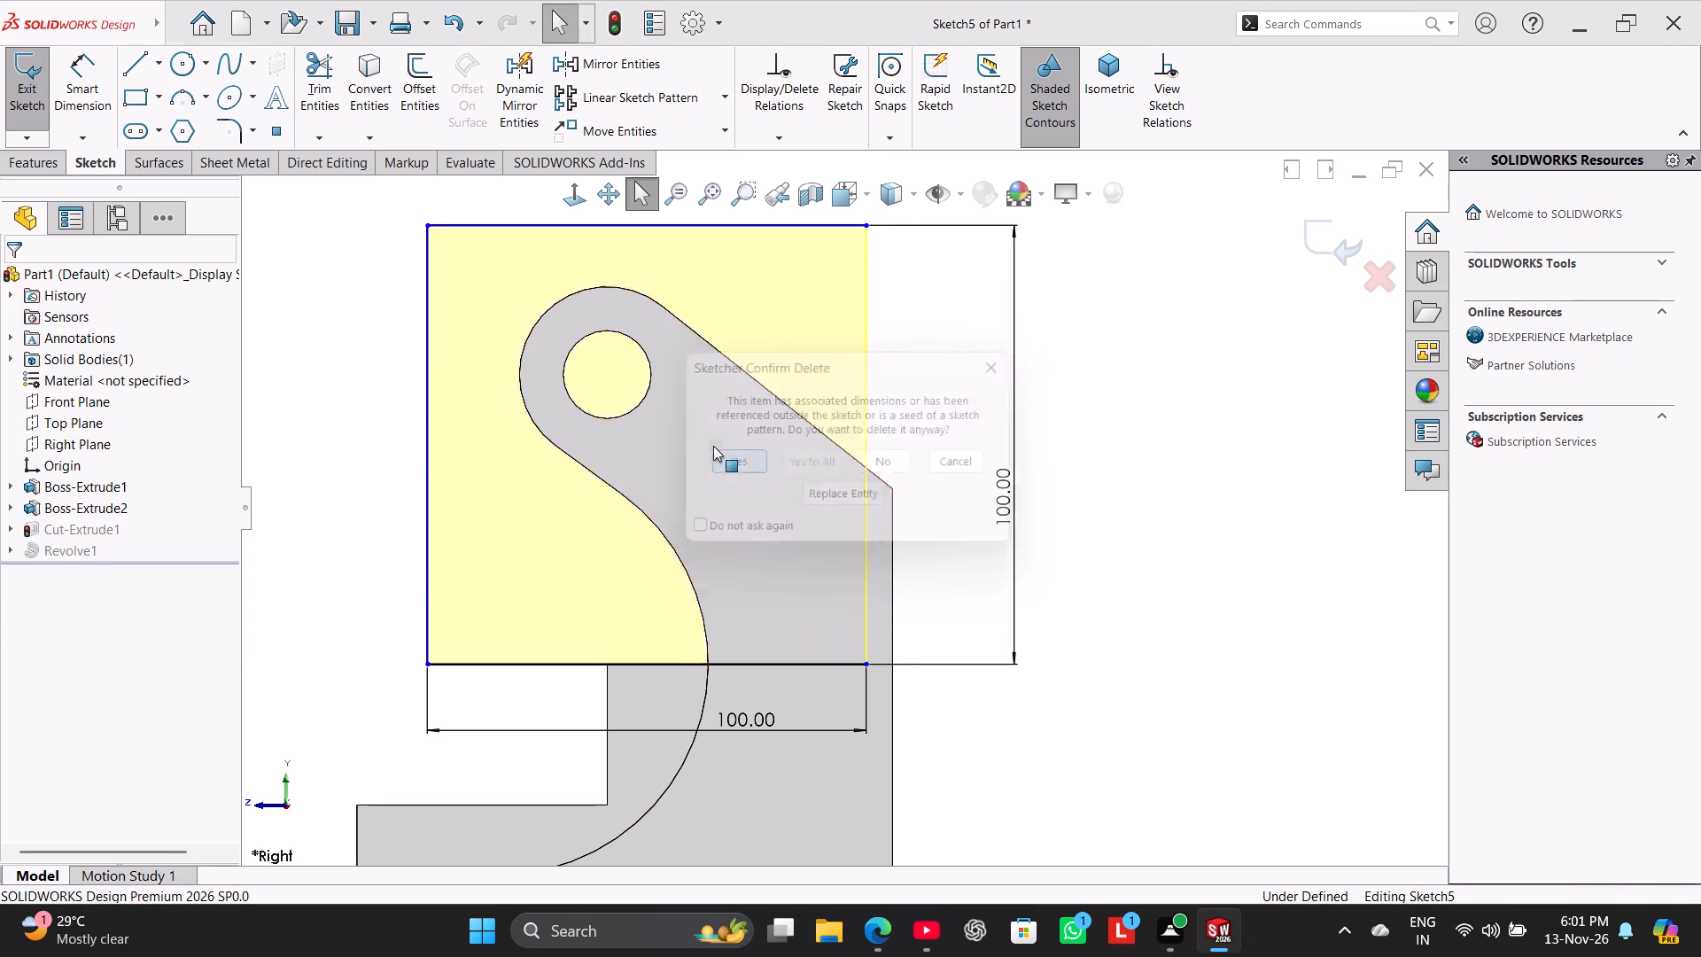
# Sketch a 6 mm horizontal line inward from the arm's rear corner and a 40 mm vertical line down to the profile's bottom corner.
pyautogui.click(133, 57)
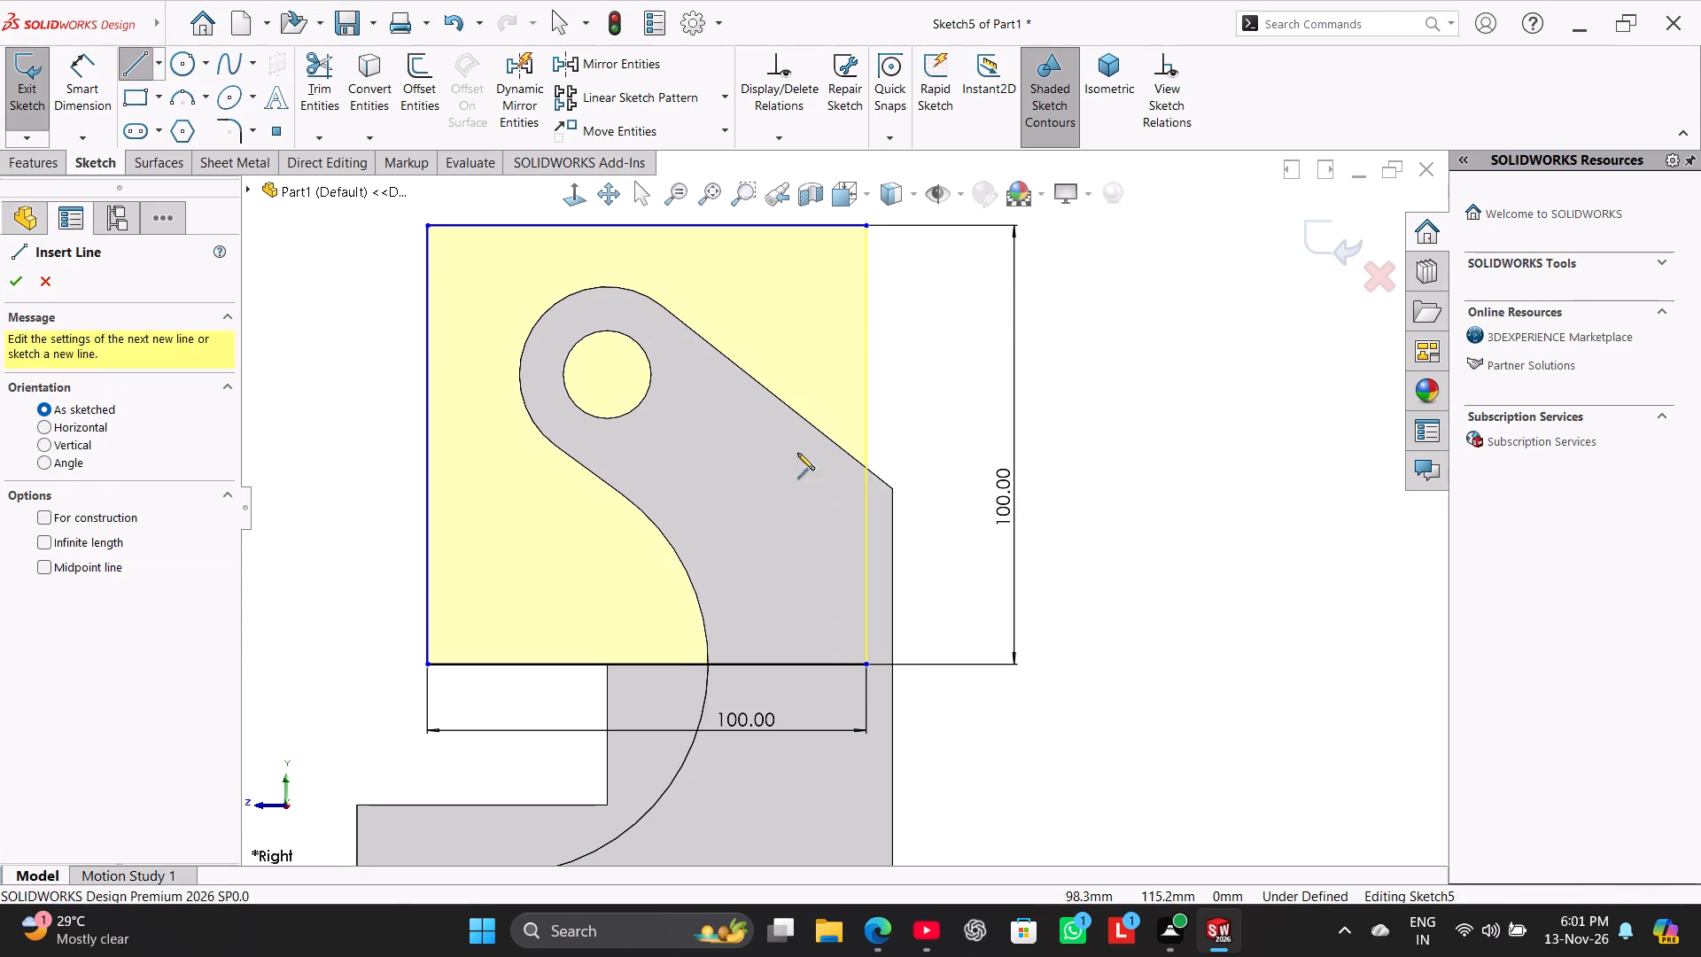
pyautogui.click(892, 489)
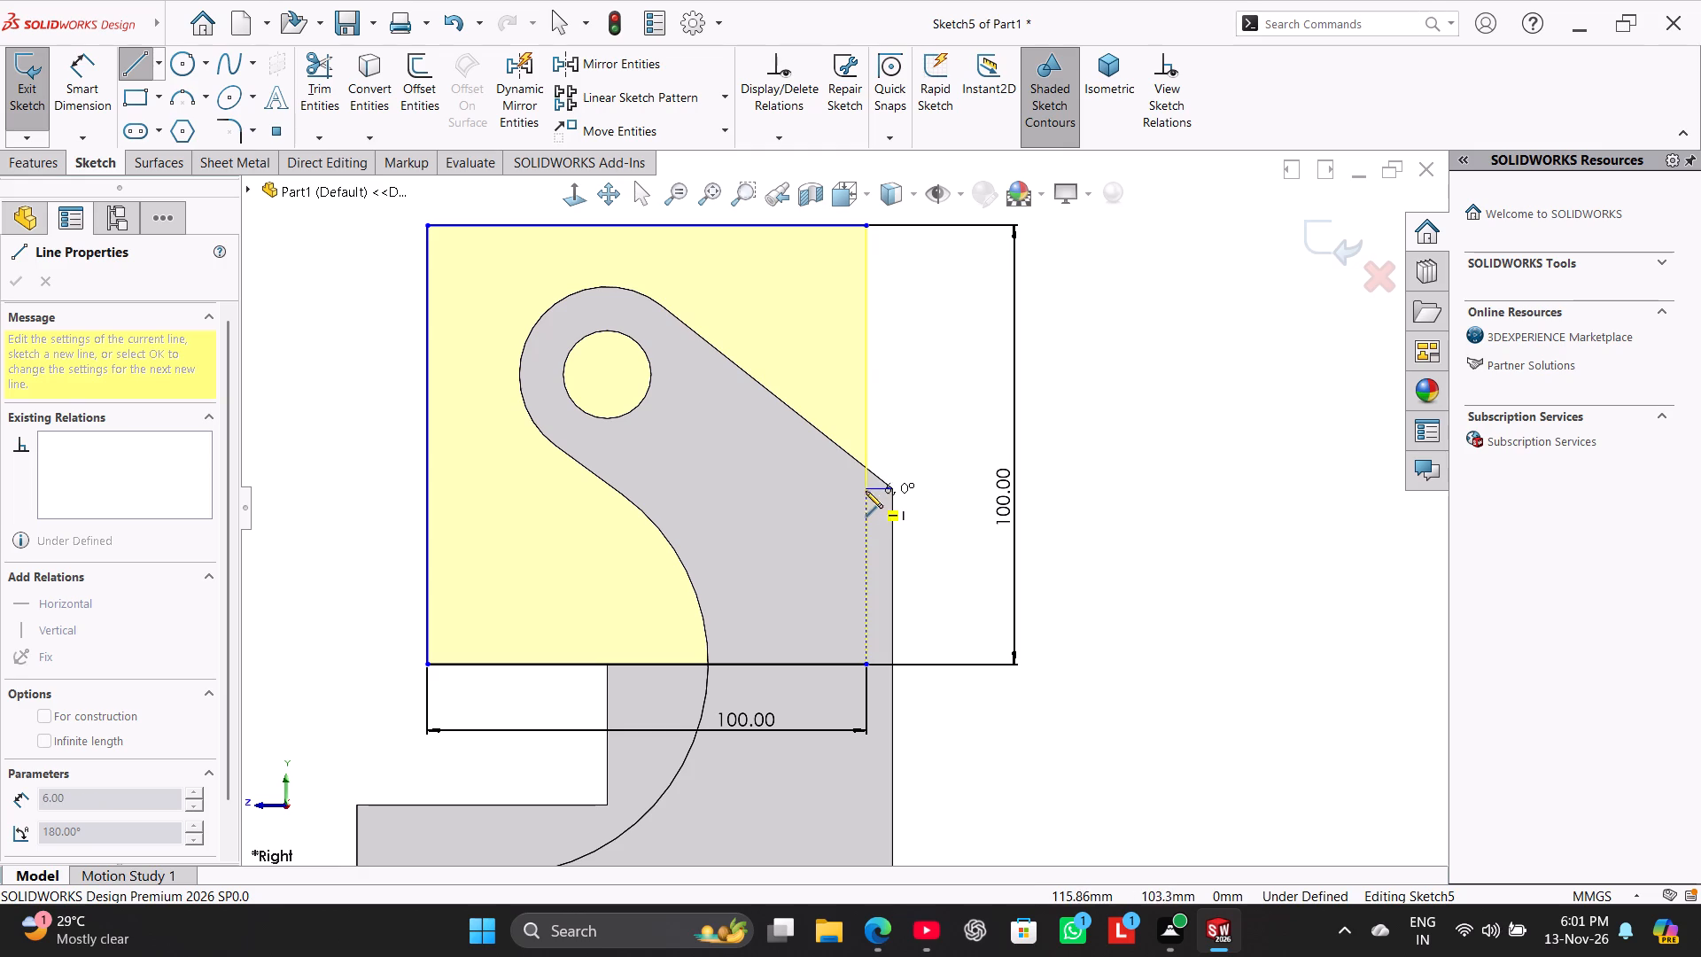
pyautogui.click(865, 487)
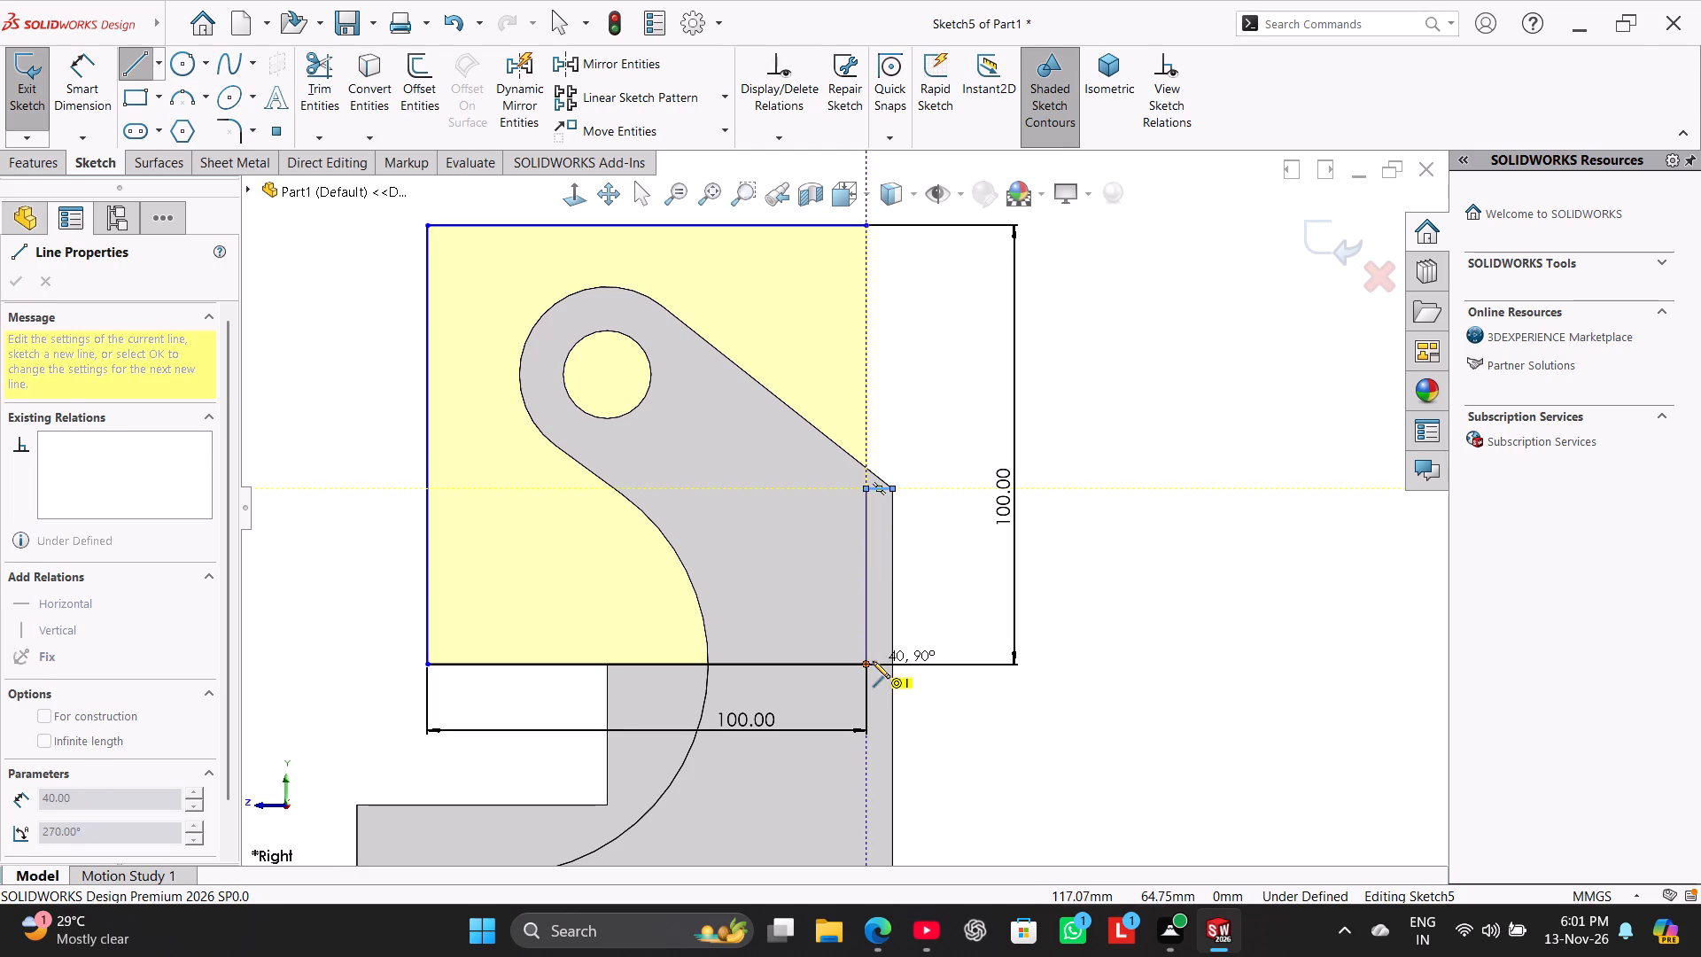
pyautogui.click(866, 660)
pyautogui.rightClick(942, 535)
pyautogui.click(966, 542)
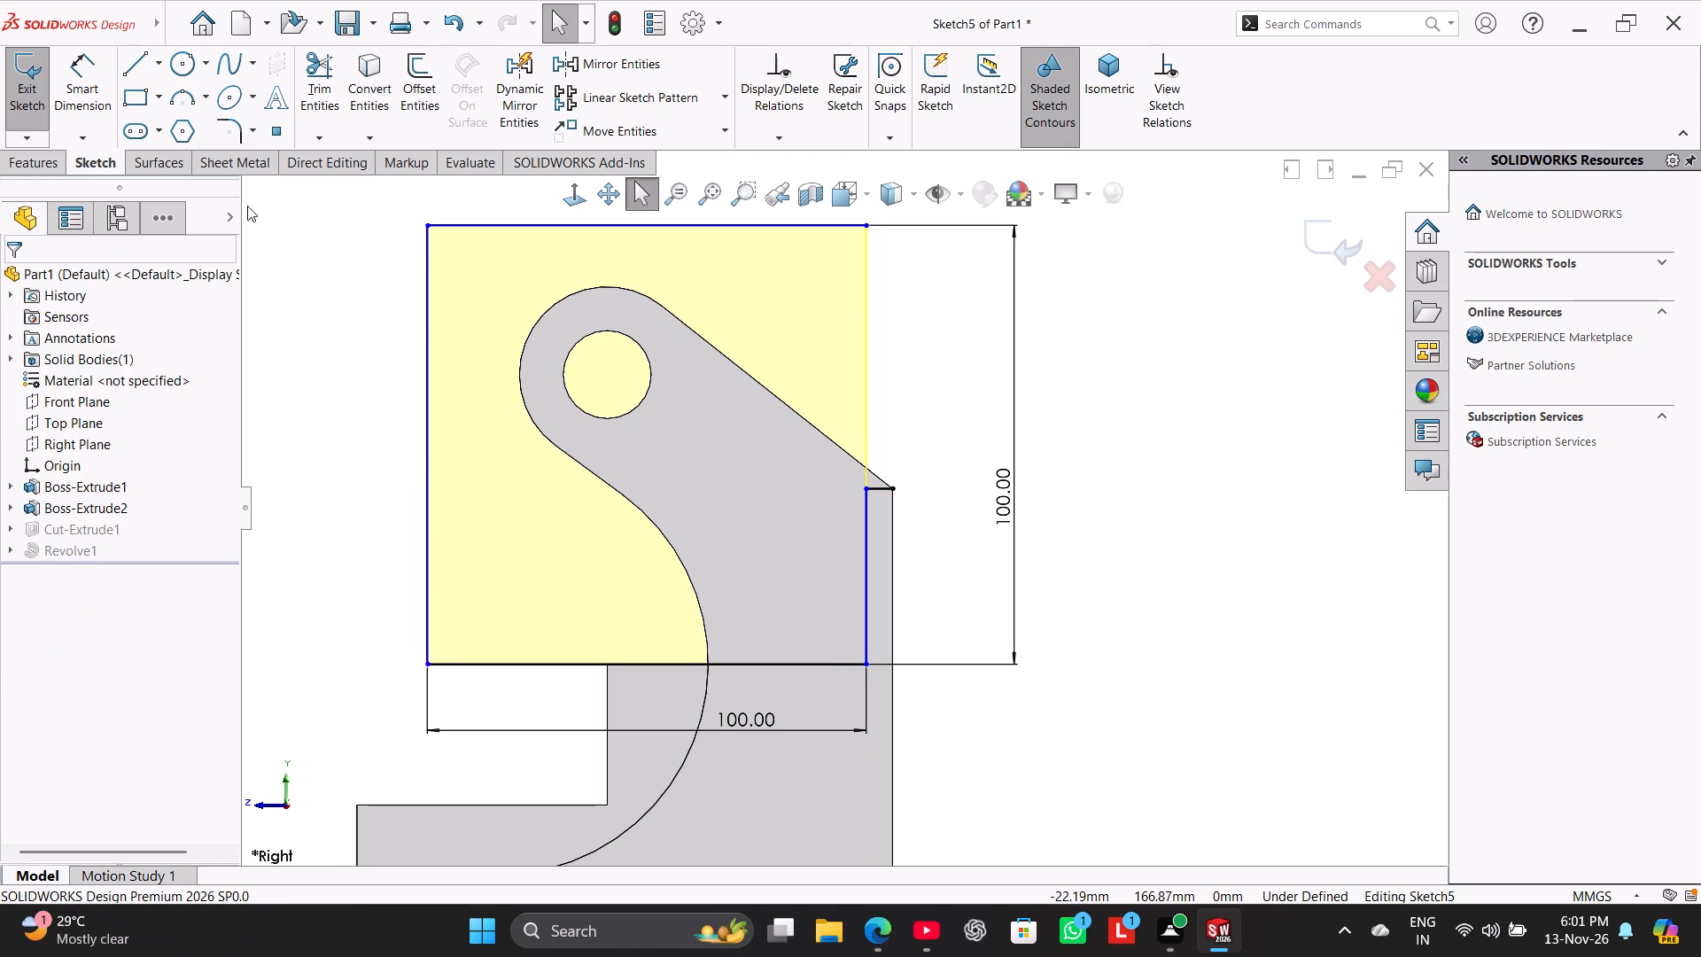
# Sketch a vertical line about 60 mm long from the arm's rear corner up to the level of the profile's top line.
pyautogui.click(138, 66)
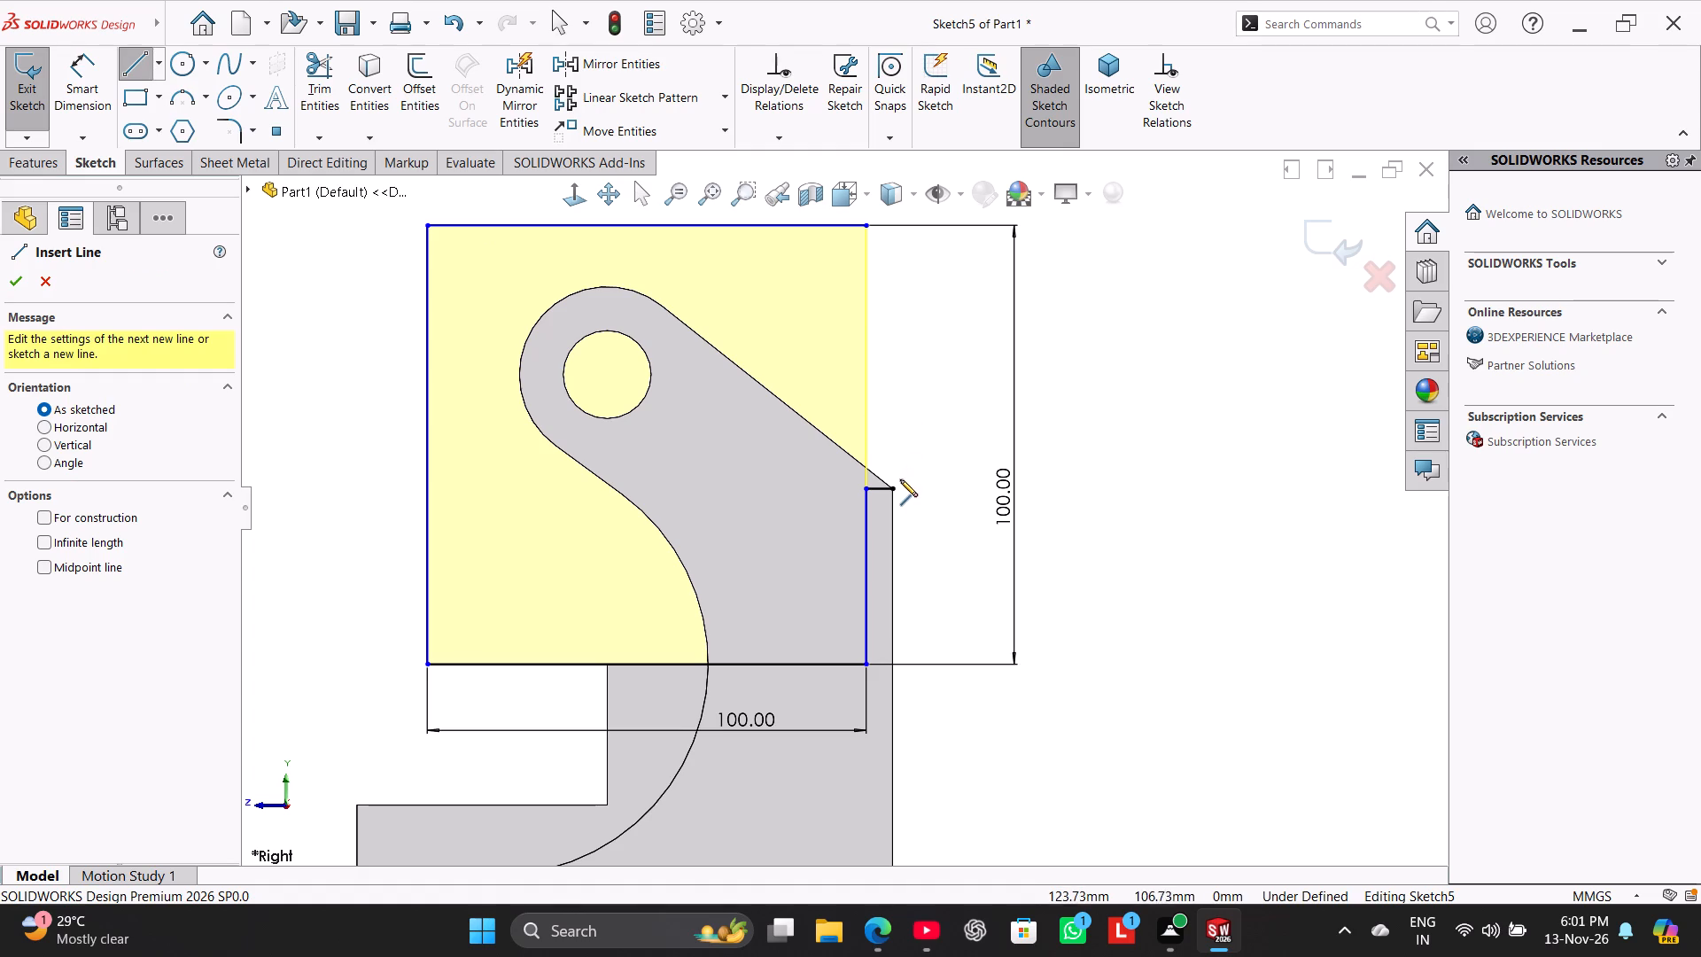
pyautogui.click(897, 488)
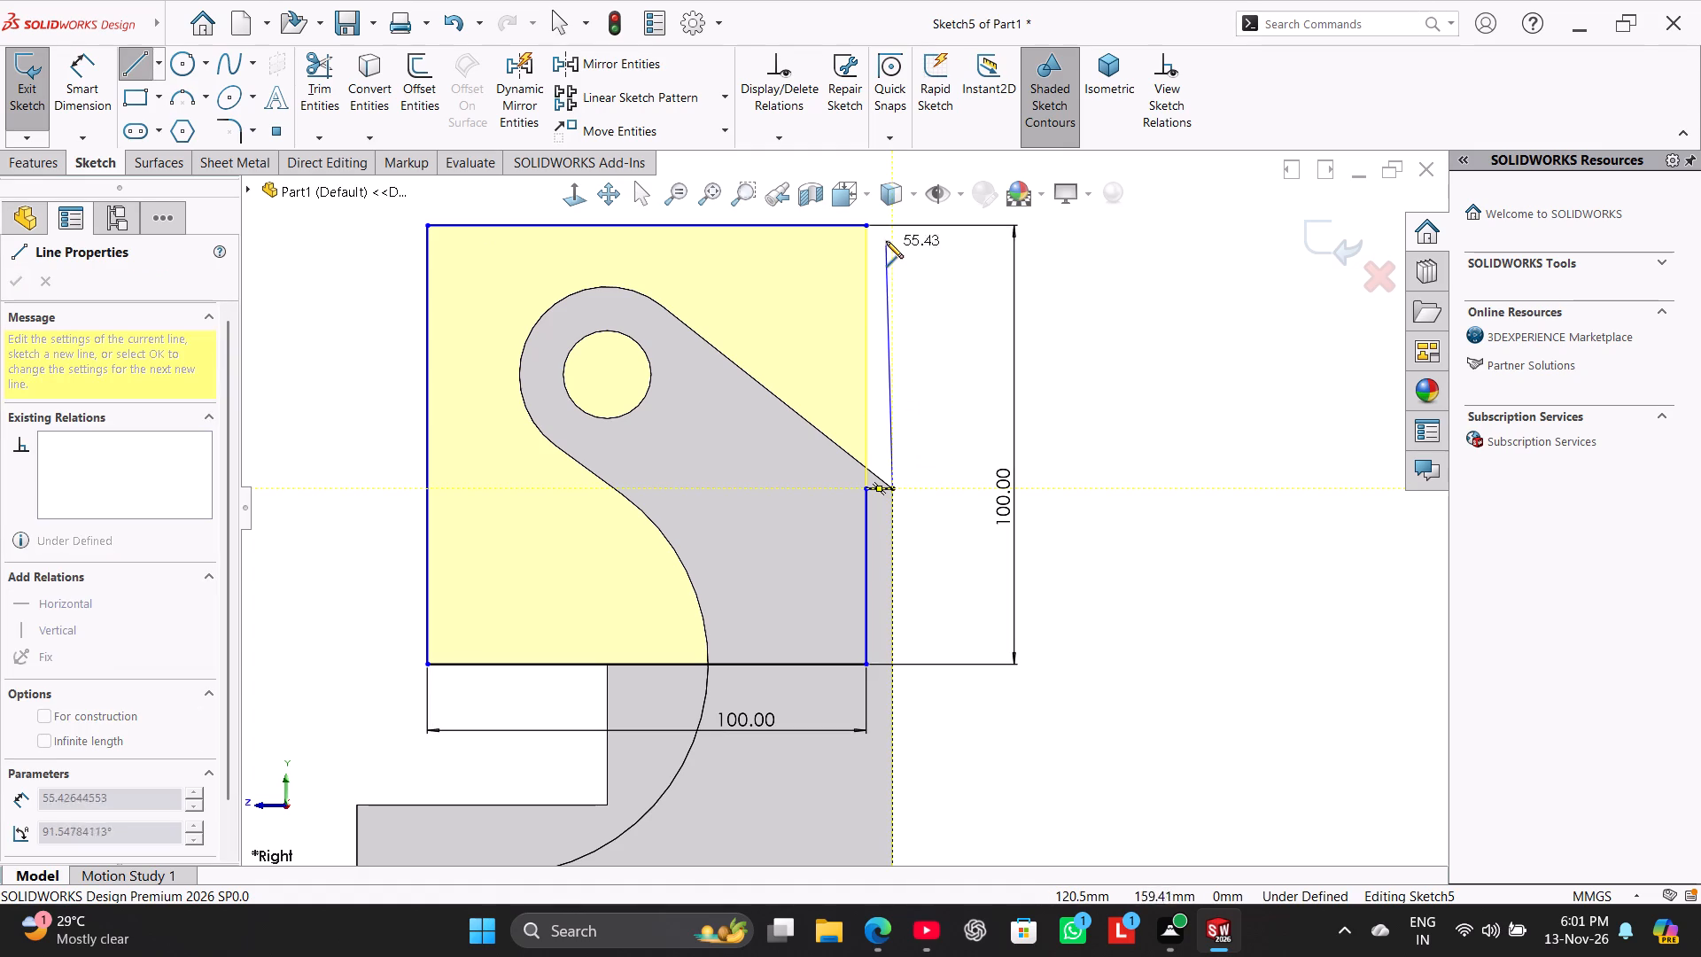
pyautogui.click(895, 225)
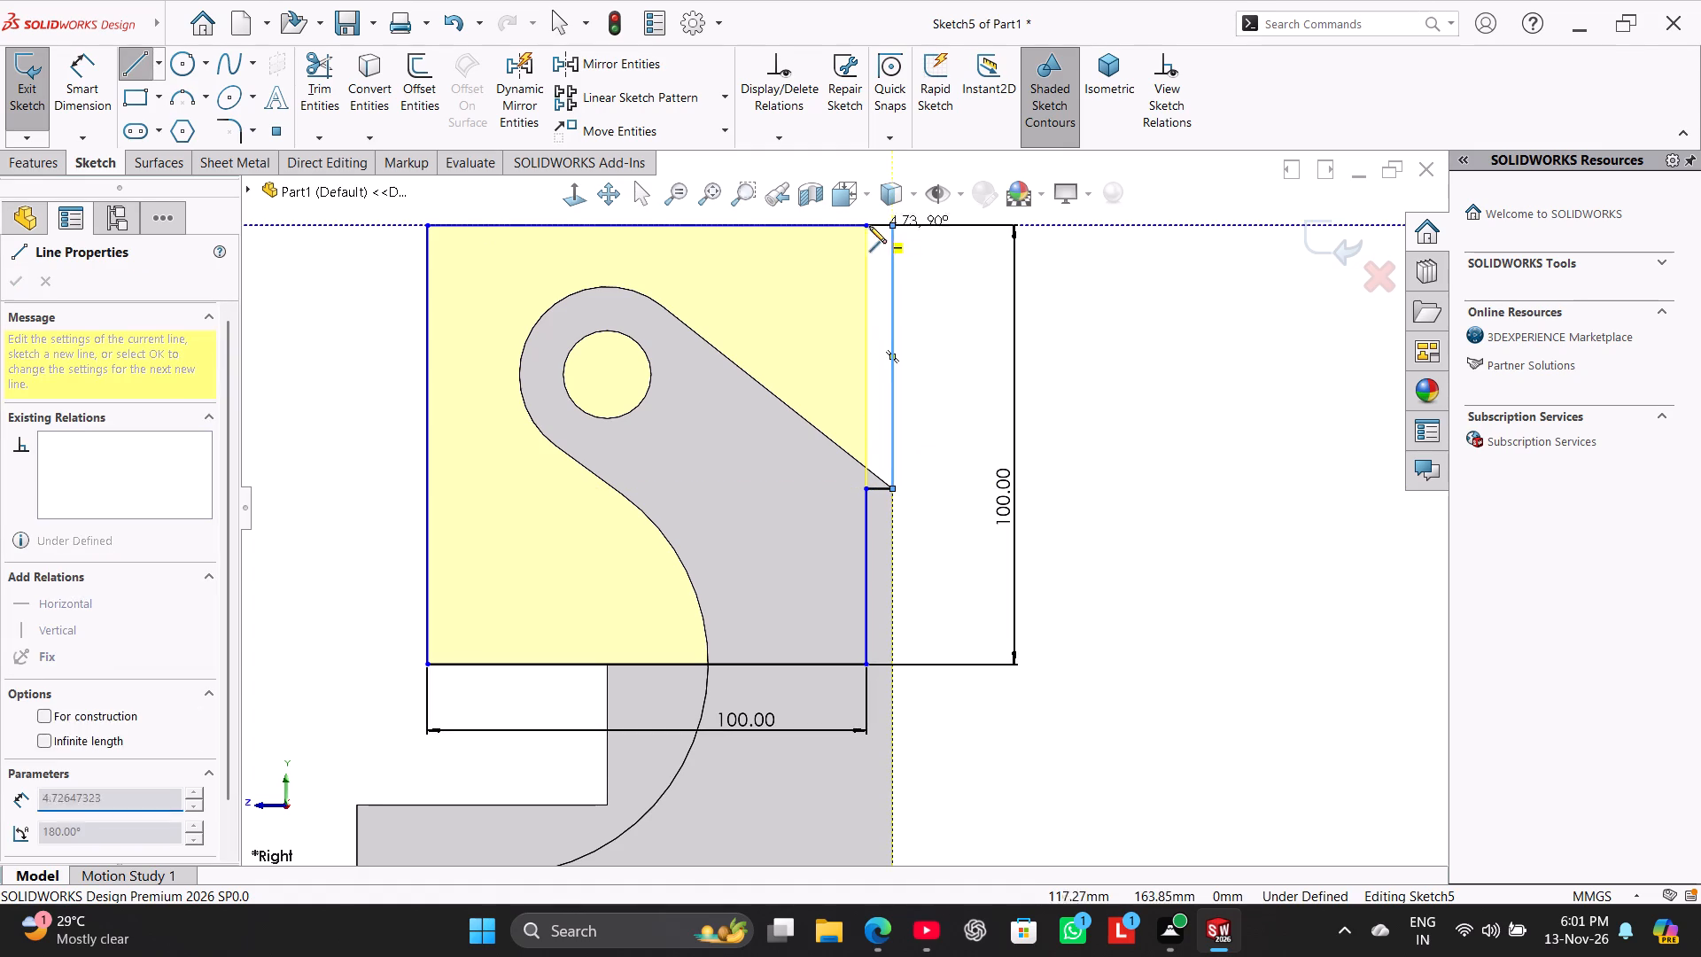
pyautogui.rightClick(943, 276)
pyautogui.click(959, 295)
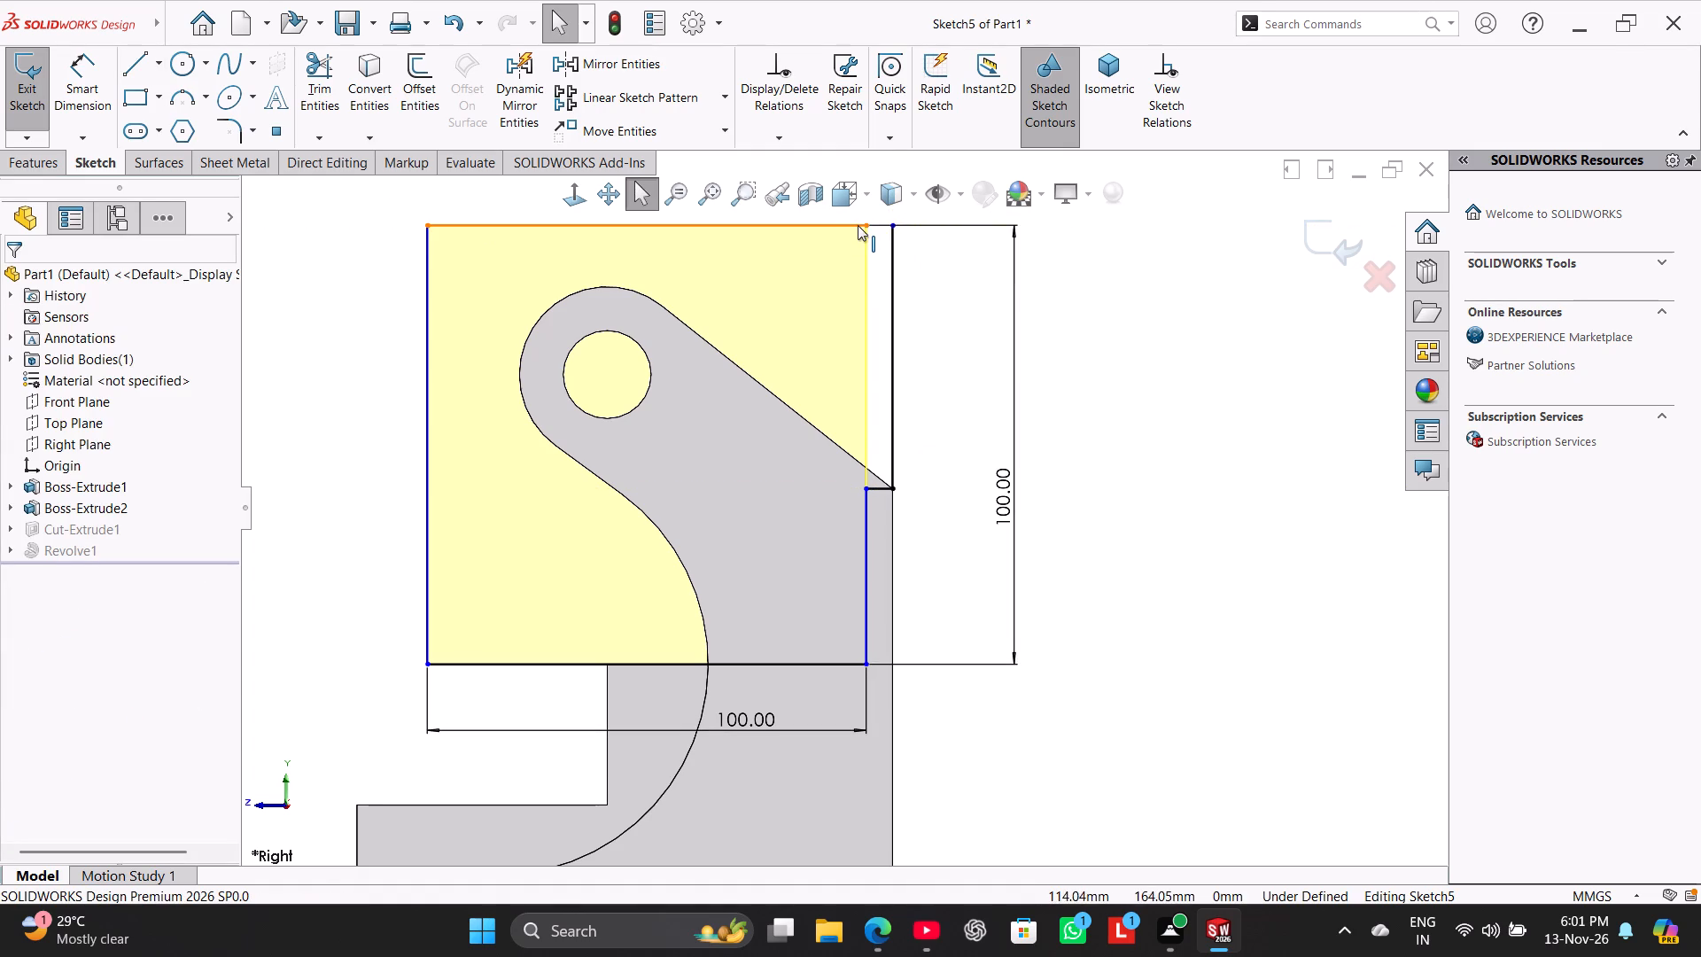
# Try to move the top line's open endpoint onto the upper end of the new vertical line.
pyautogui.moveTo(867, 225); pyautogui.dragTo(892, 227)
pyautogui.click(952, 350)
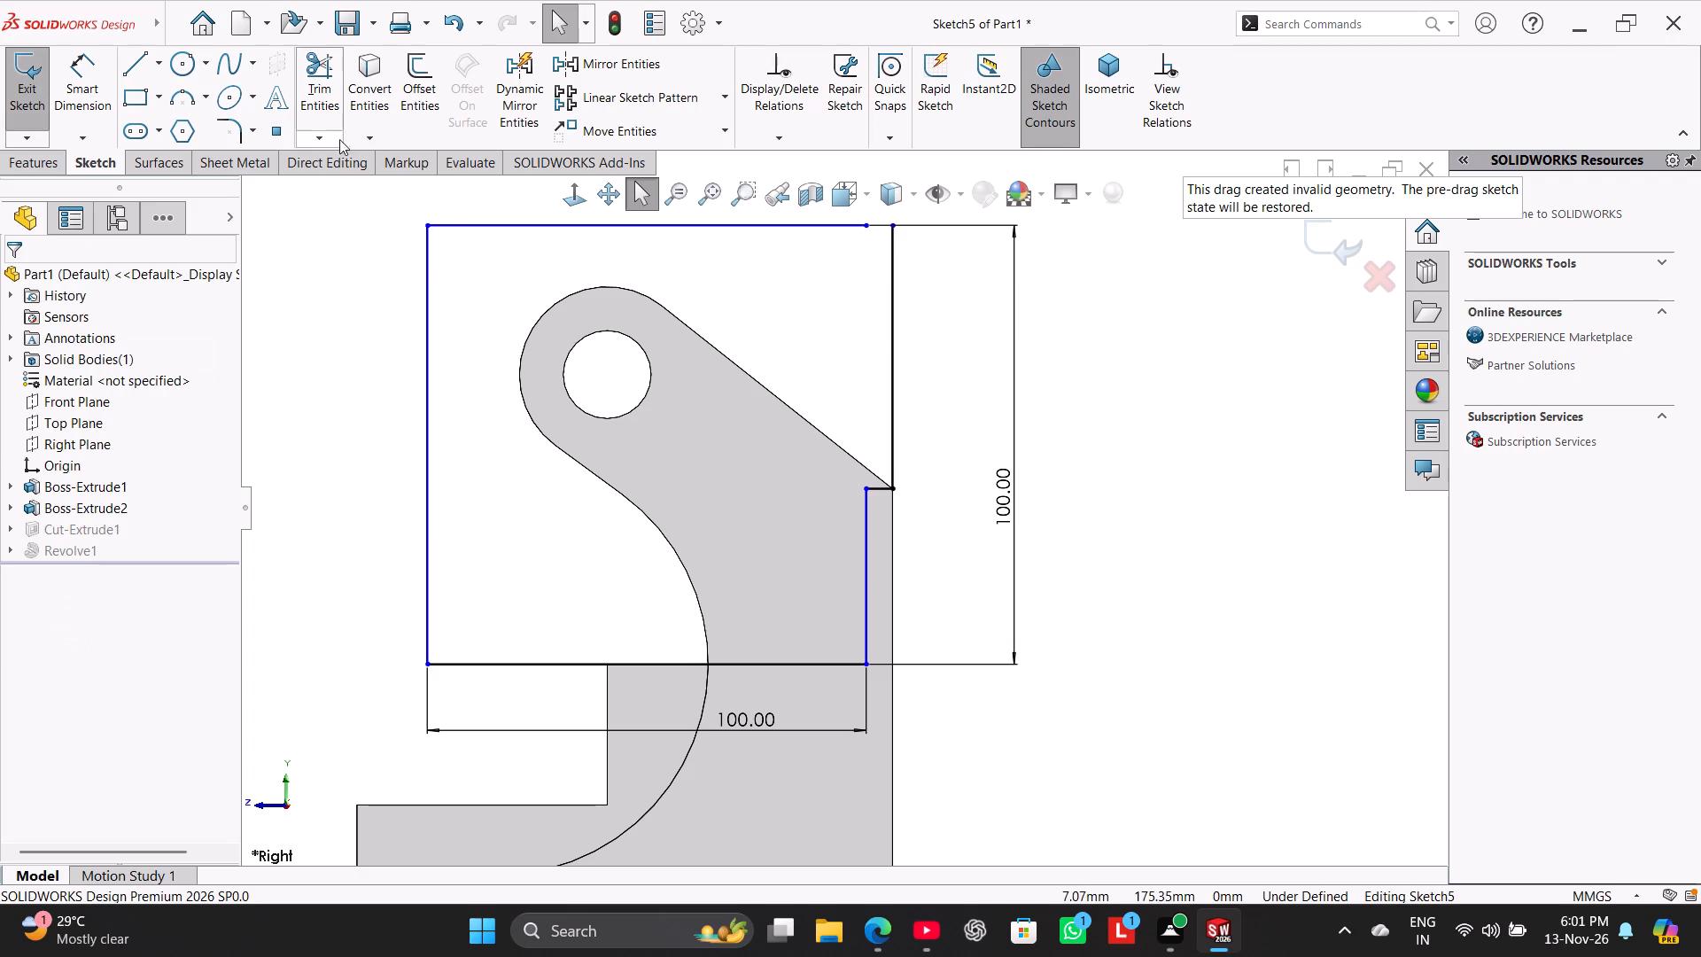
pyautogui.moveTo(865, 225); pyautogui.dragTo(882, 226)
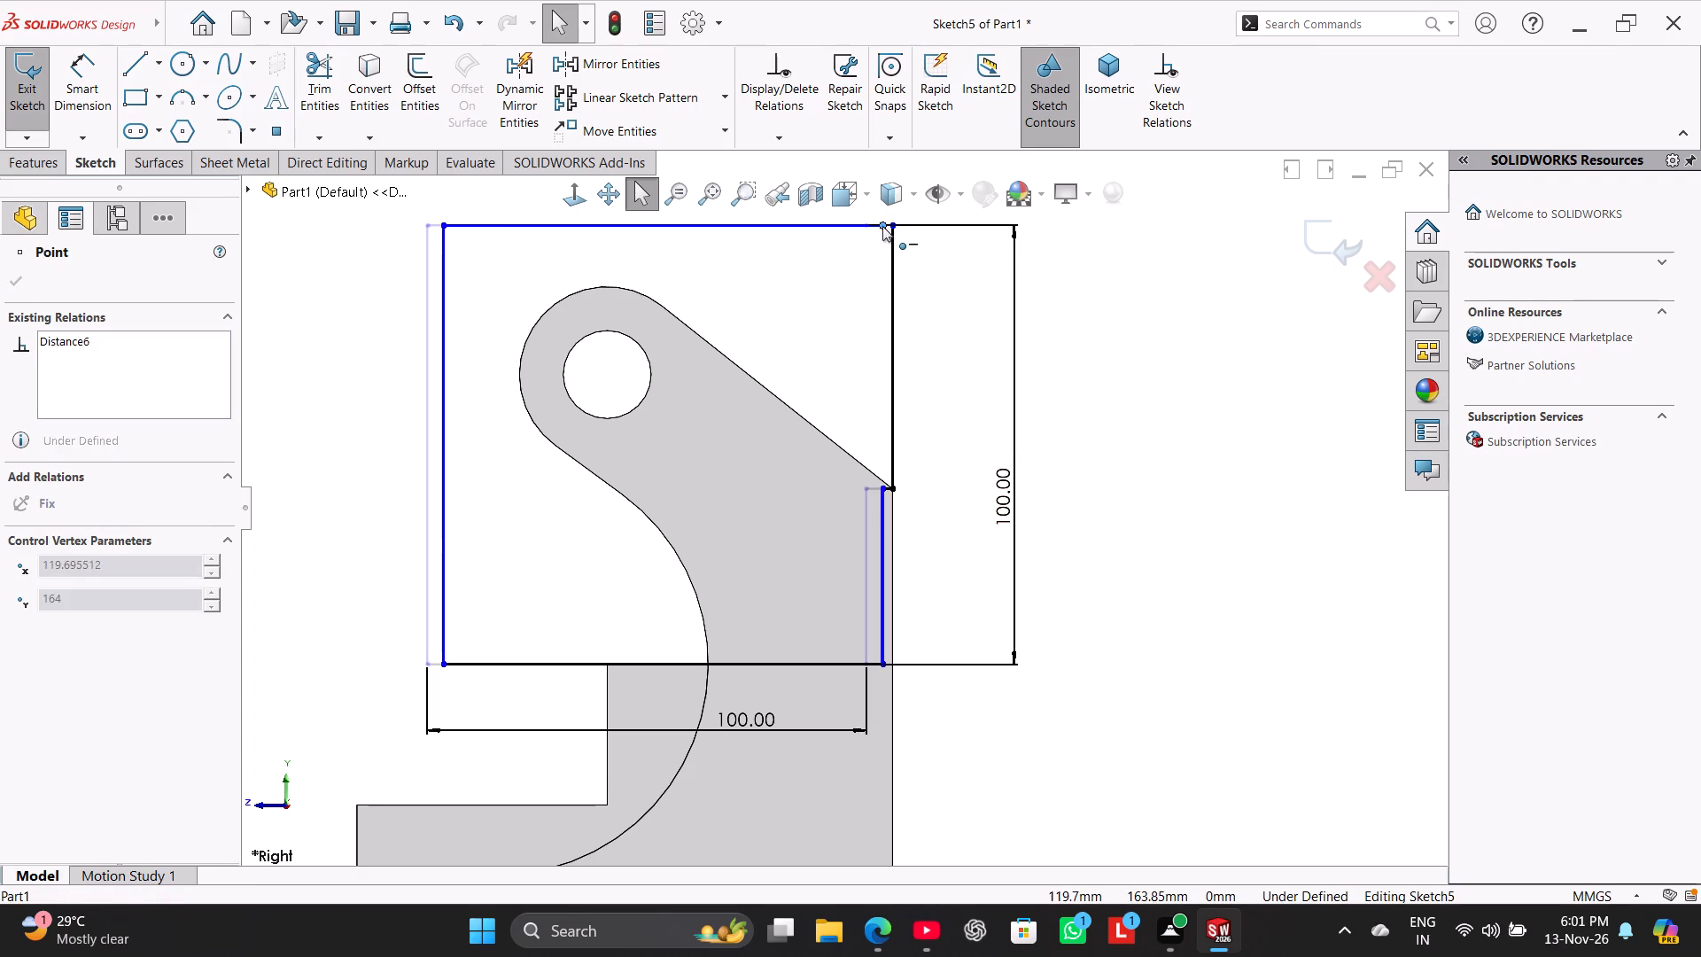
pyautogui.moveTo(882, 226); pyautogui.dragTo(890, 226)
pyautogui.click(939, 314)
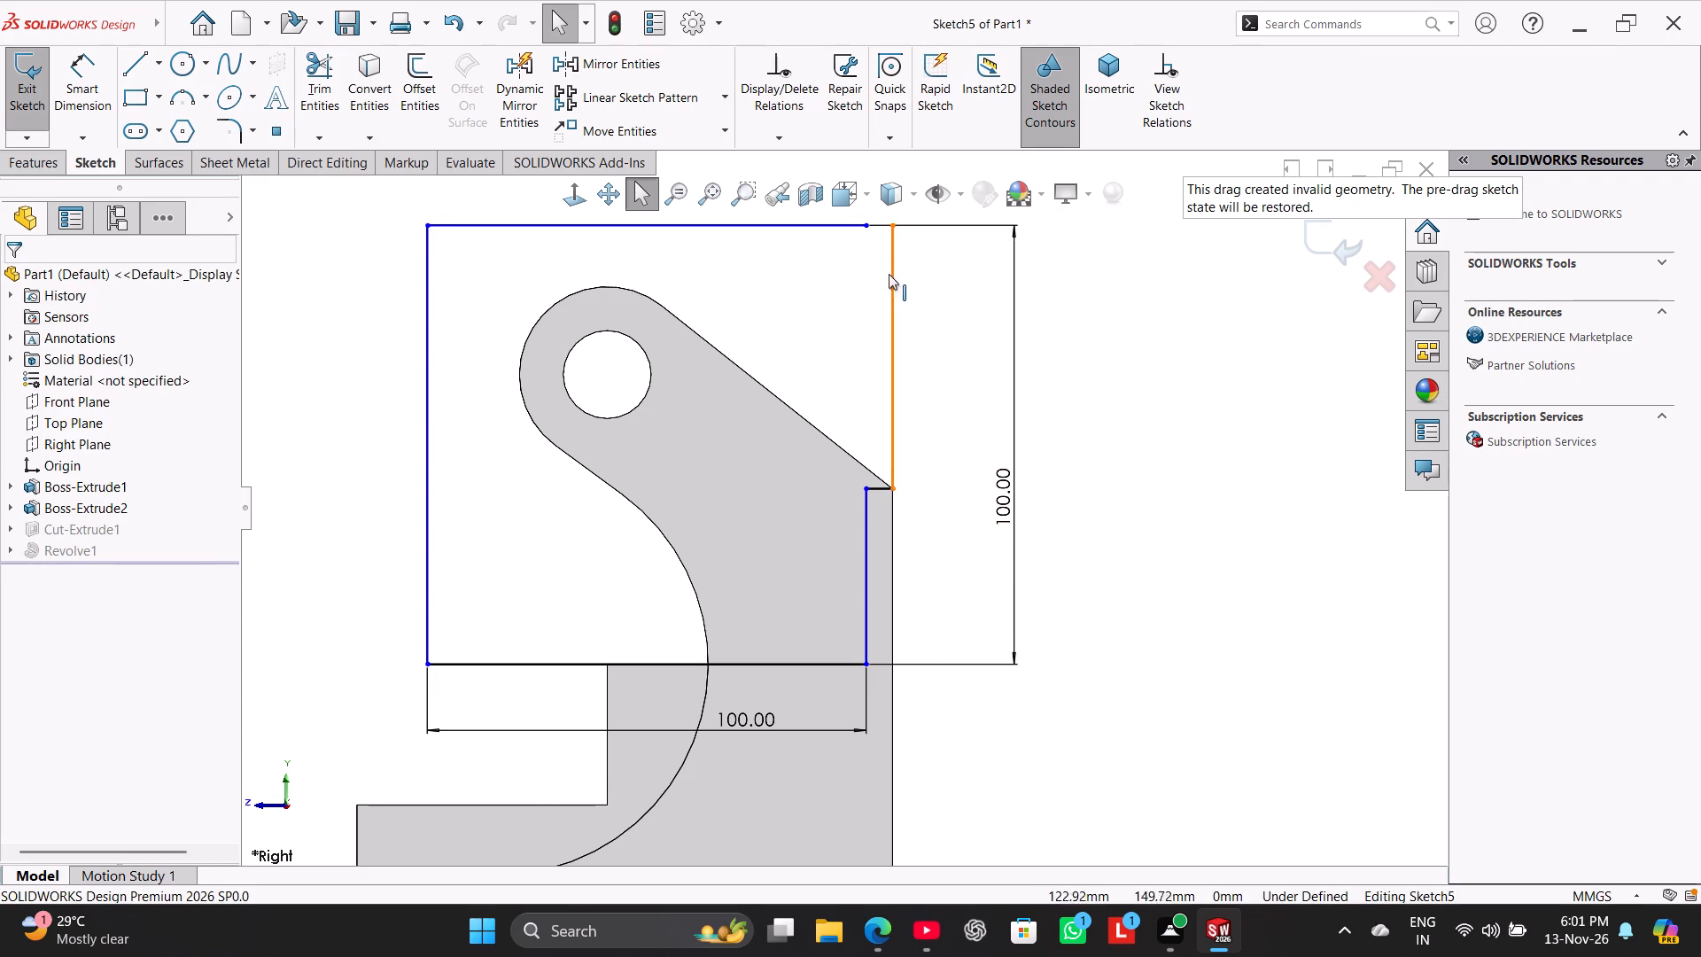
# Extend the profile's top line to meet the new rear vertical line.
pyautogui.scroll(-1, 909, 233)
pyautogui.click(336, 141)
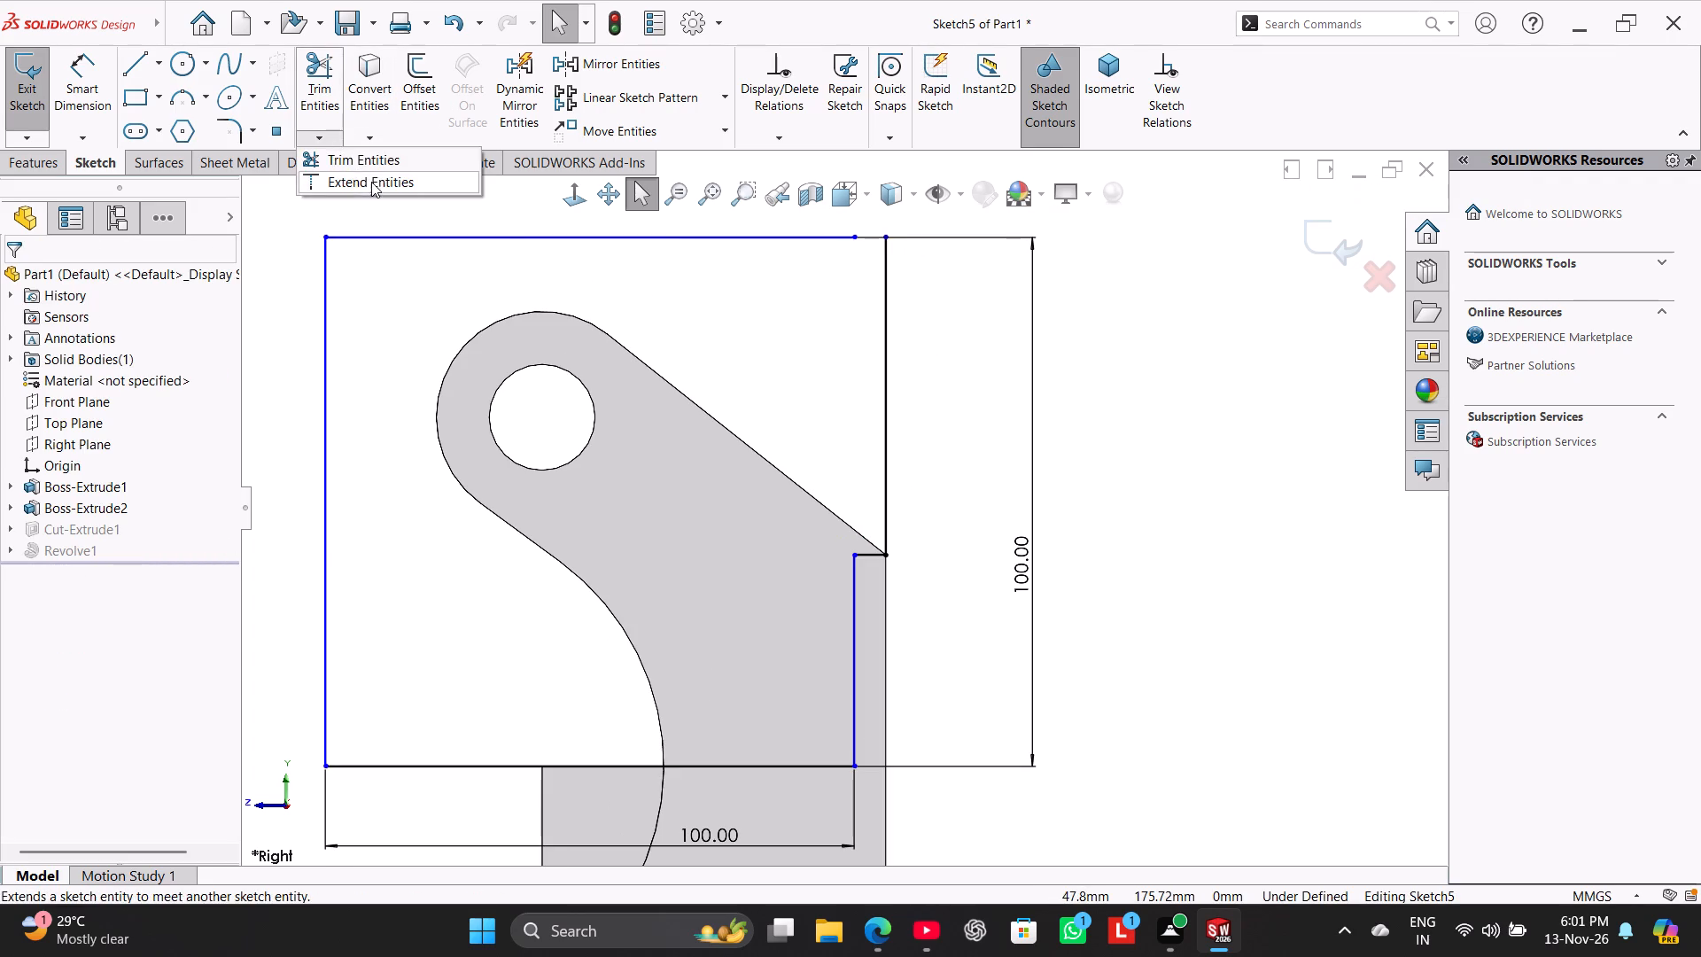
pyautogui.click(371, 182)
pyautogui.click(838, 238)
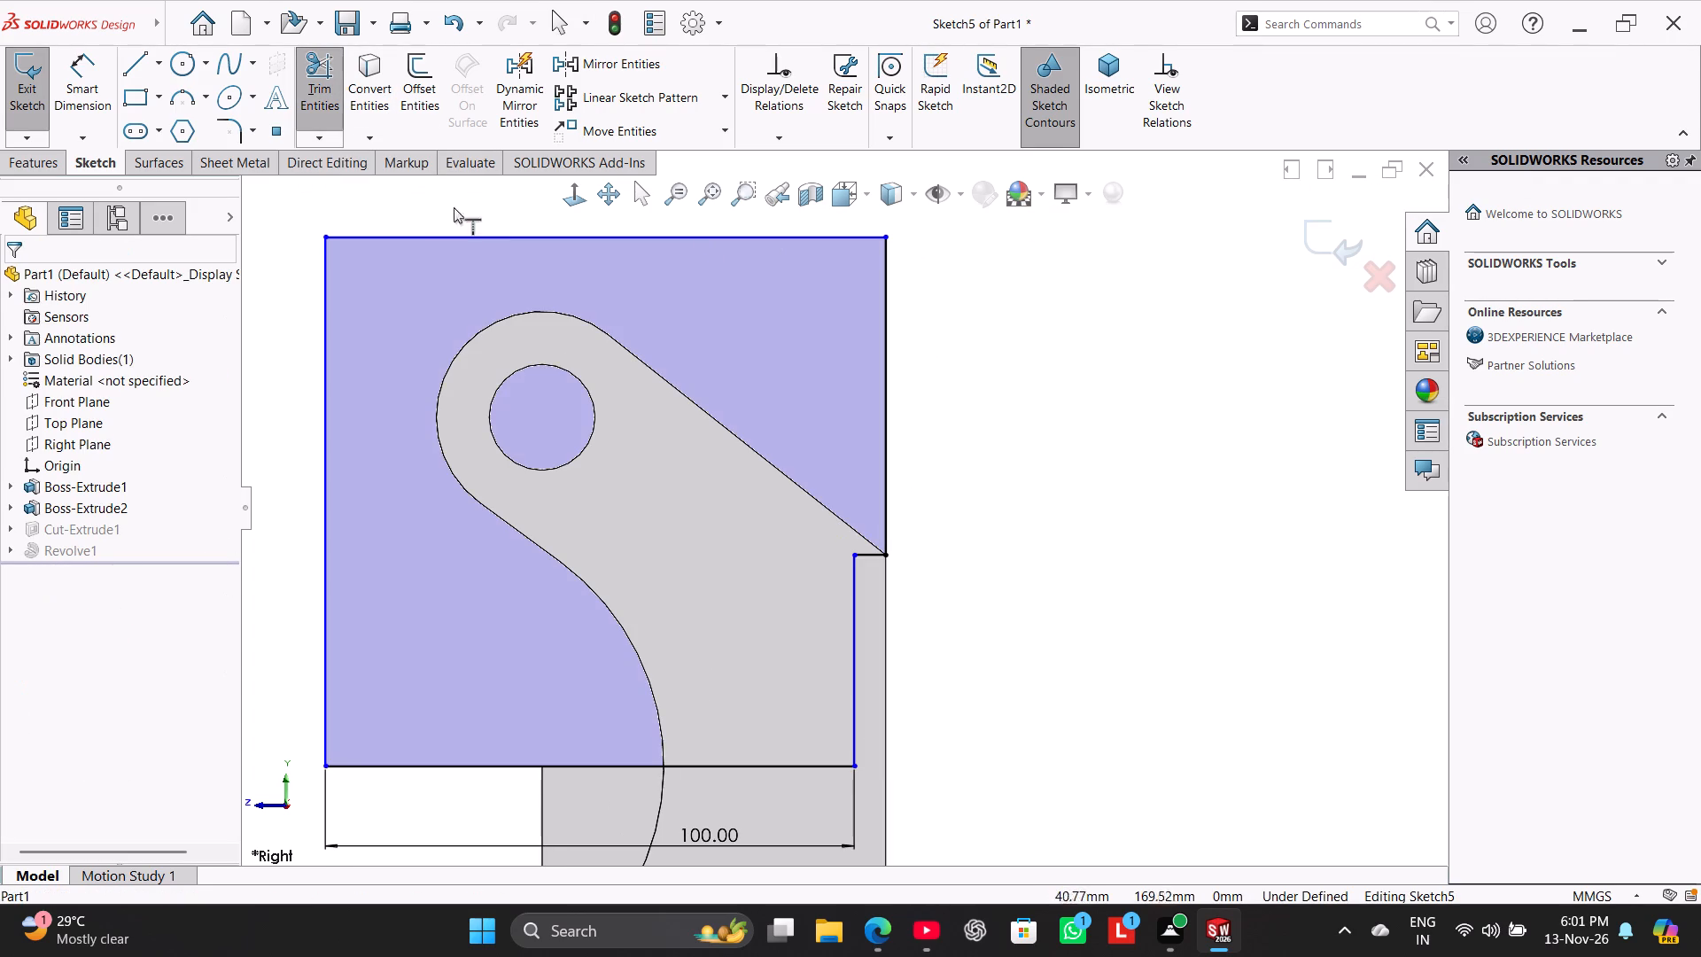
# Dimension the length of the short horizontal line at the arm's rear corner.
pyautogui.moveTo(85, 87); pyautogui.dragTo(96, 89)
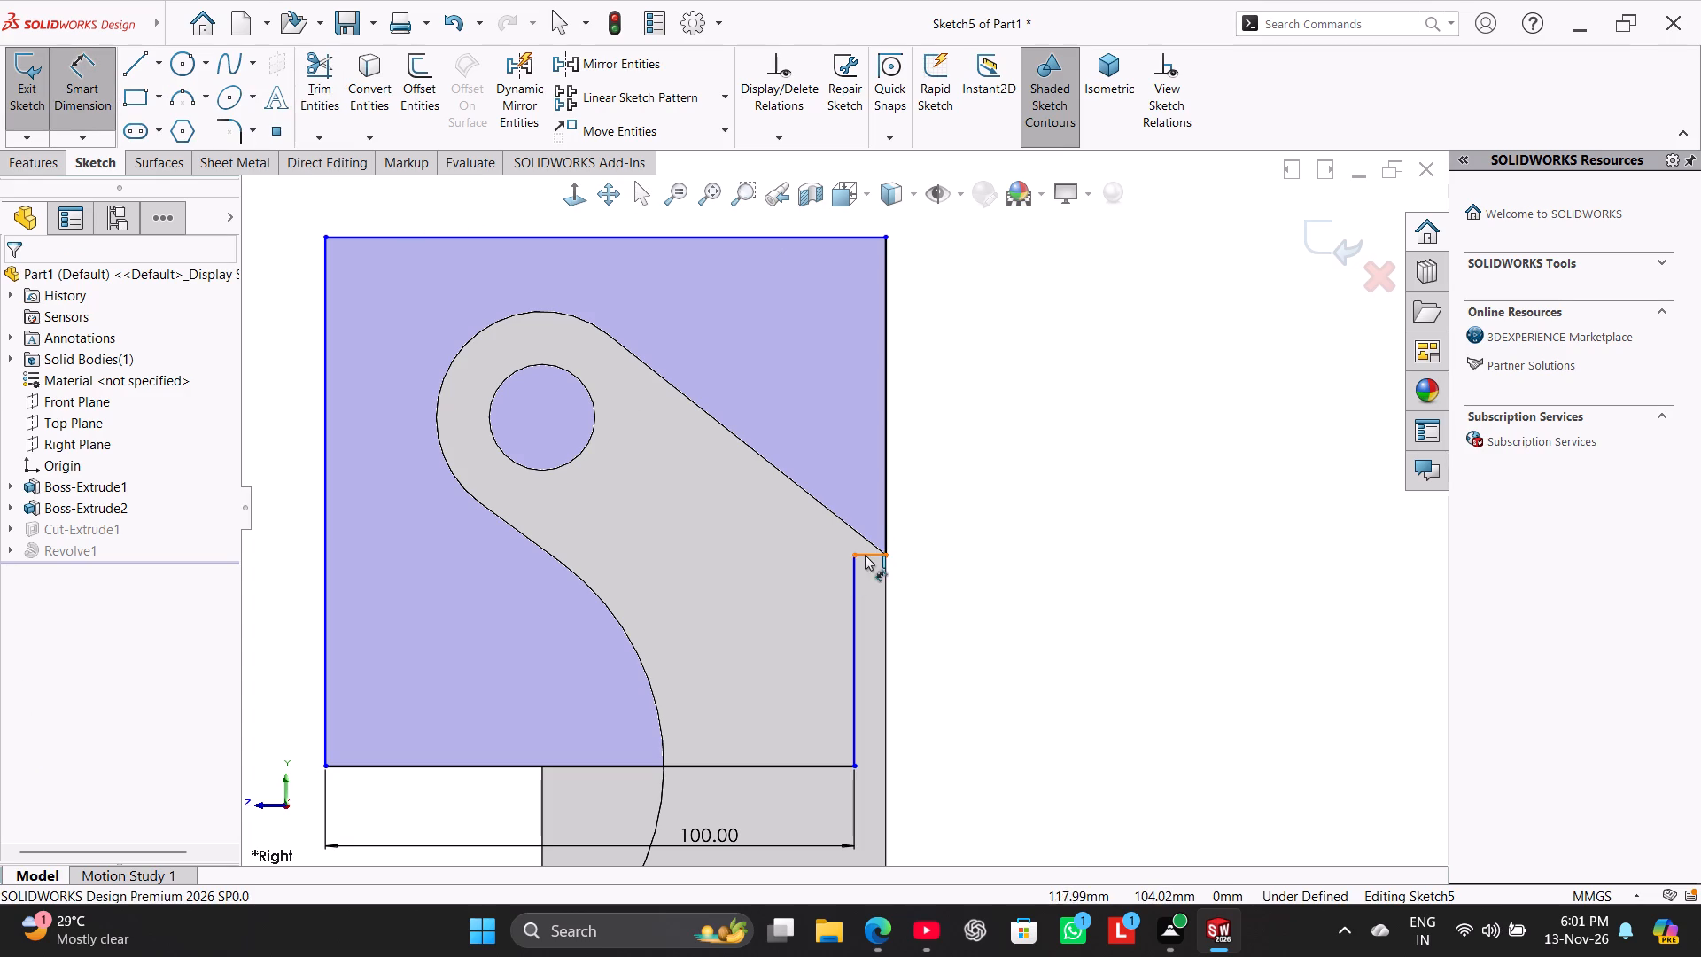
pyautogui.scroll(-3, 878, 555)
pyautogui.click(859, 541)
pyautogui.click(861, 596)
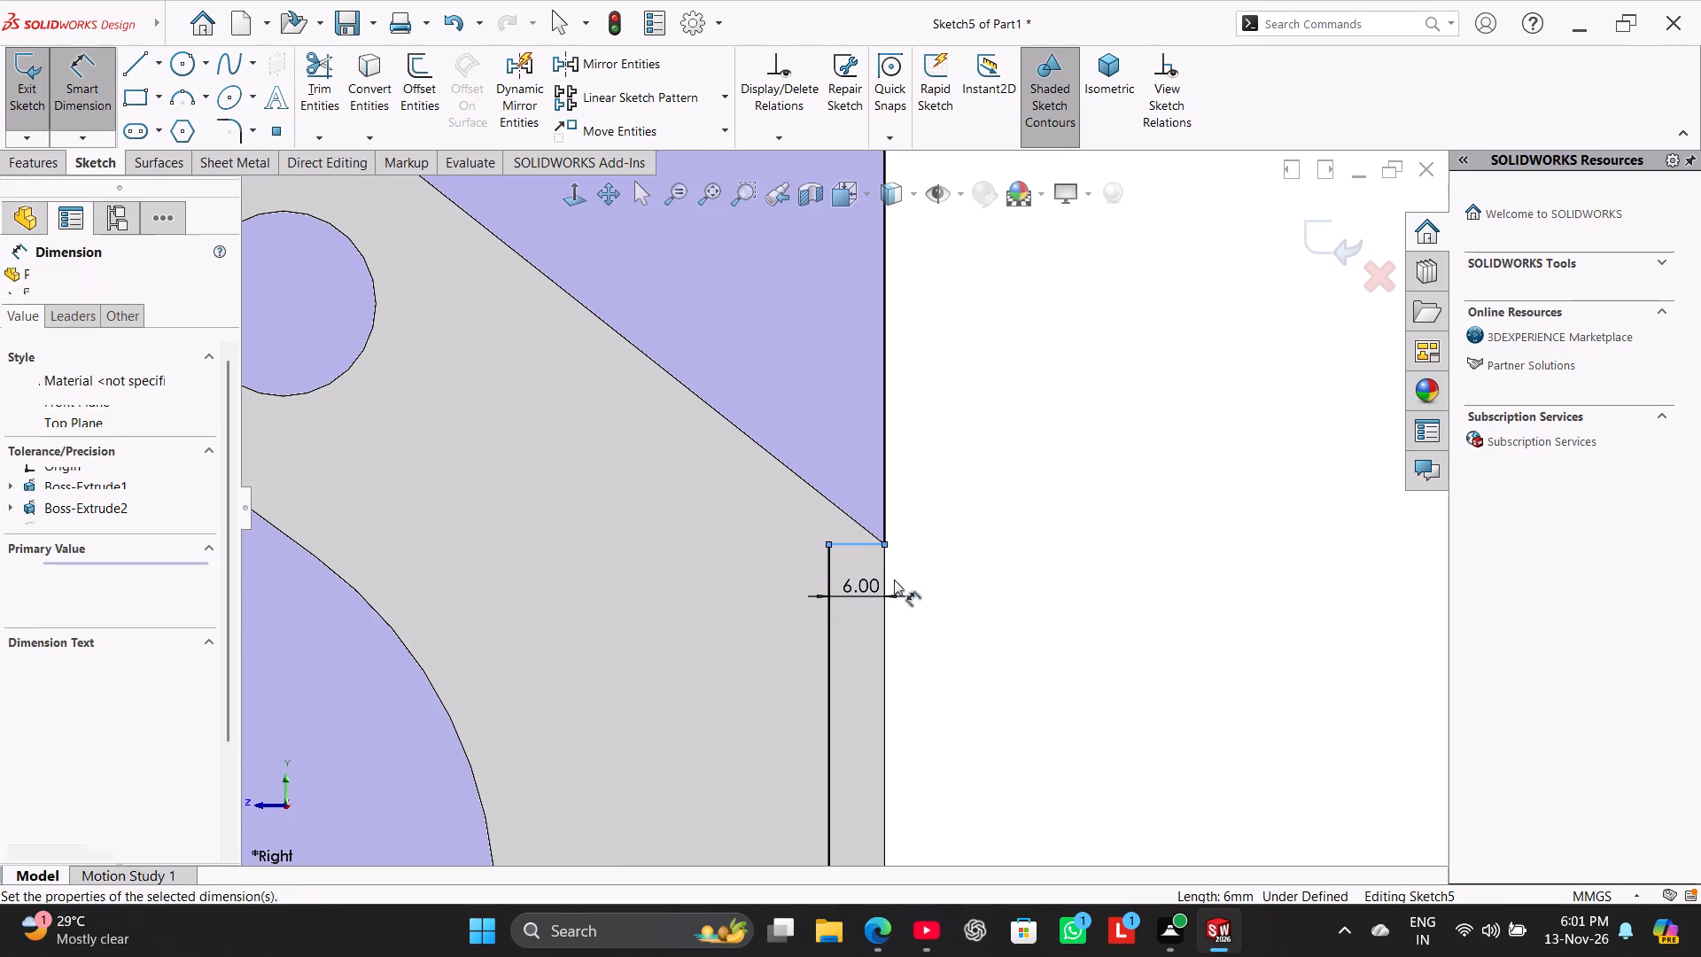
pyautogui.scroll(2, 917, 572)
pyautogui.click(920, 478)
pyautogui.scroll(4, 980, 559)
pyautogui.rightClick(985, 494)
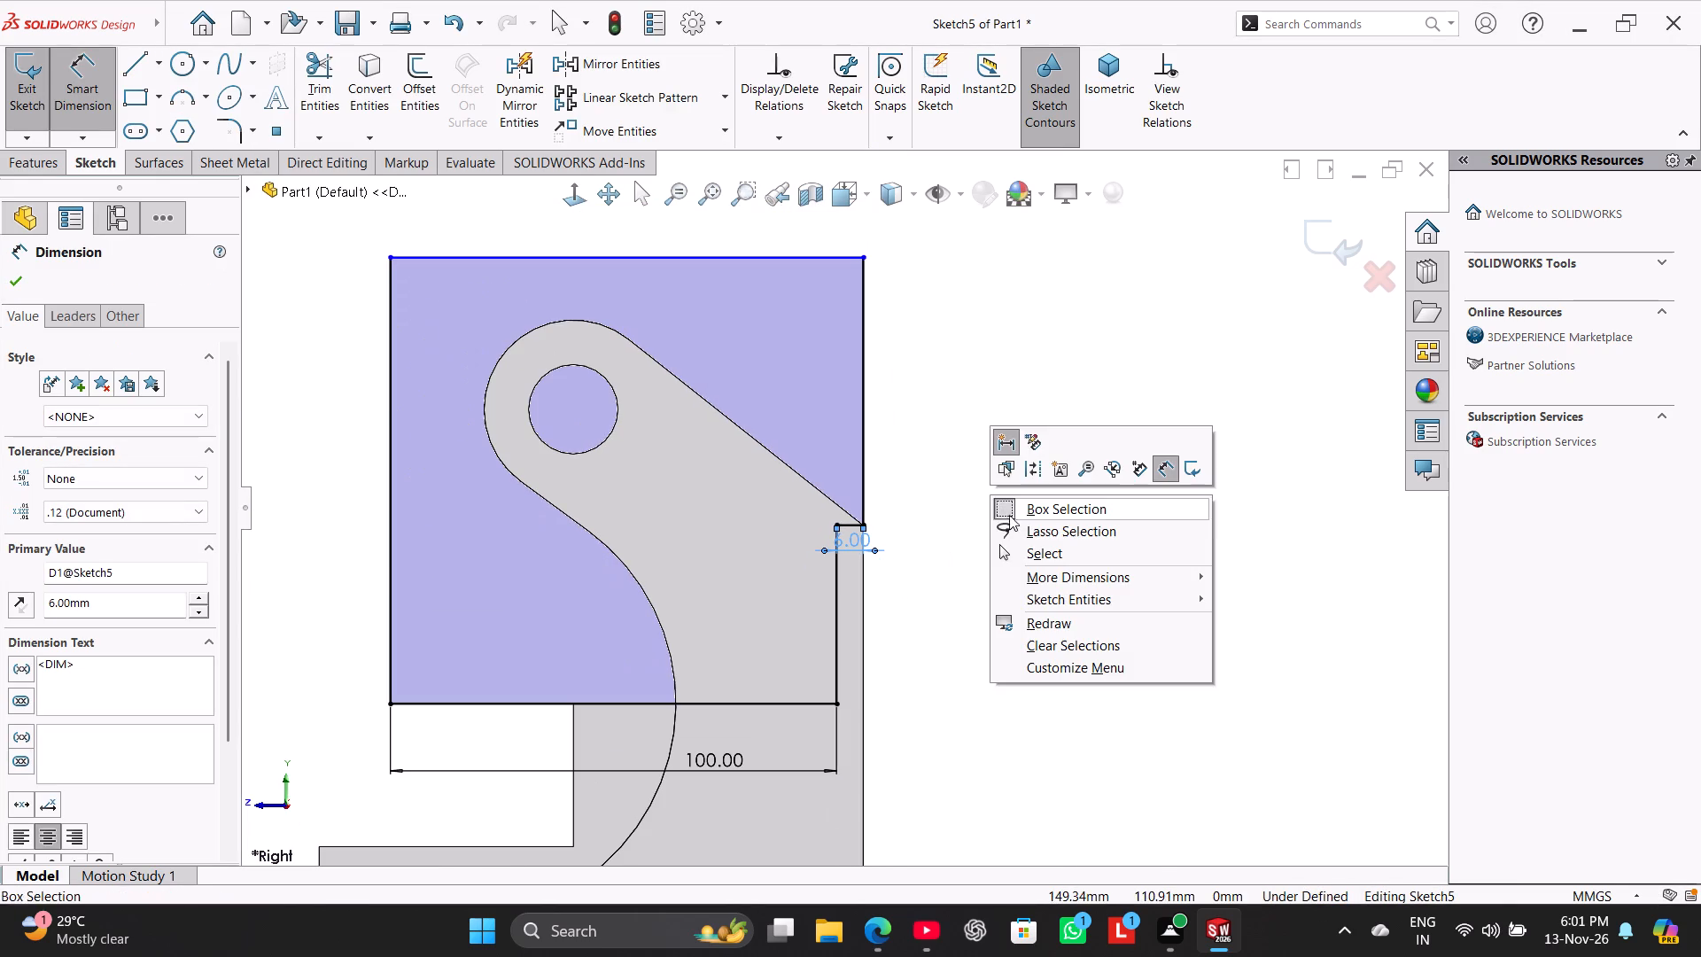
pyautogui.click(1034, 549)
pyautogui.scroll(1, 816, 317)
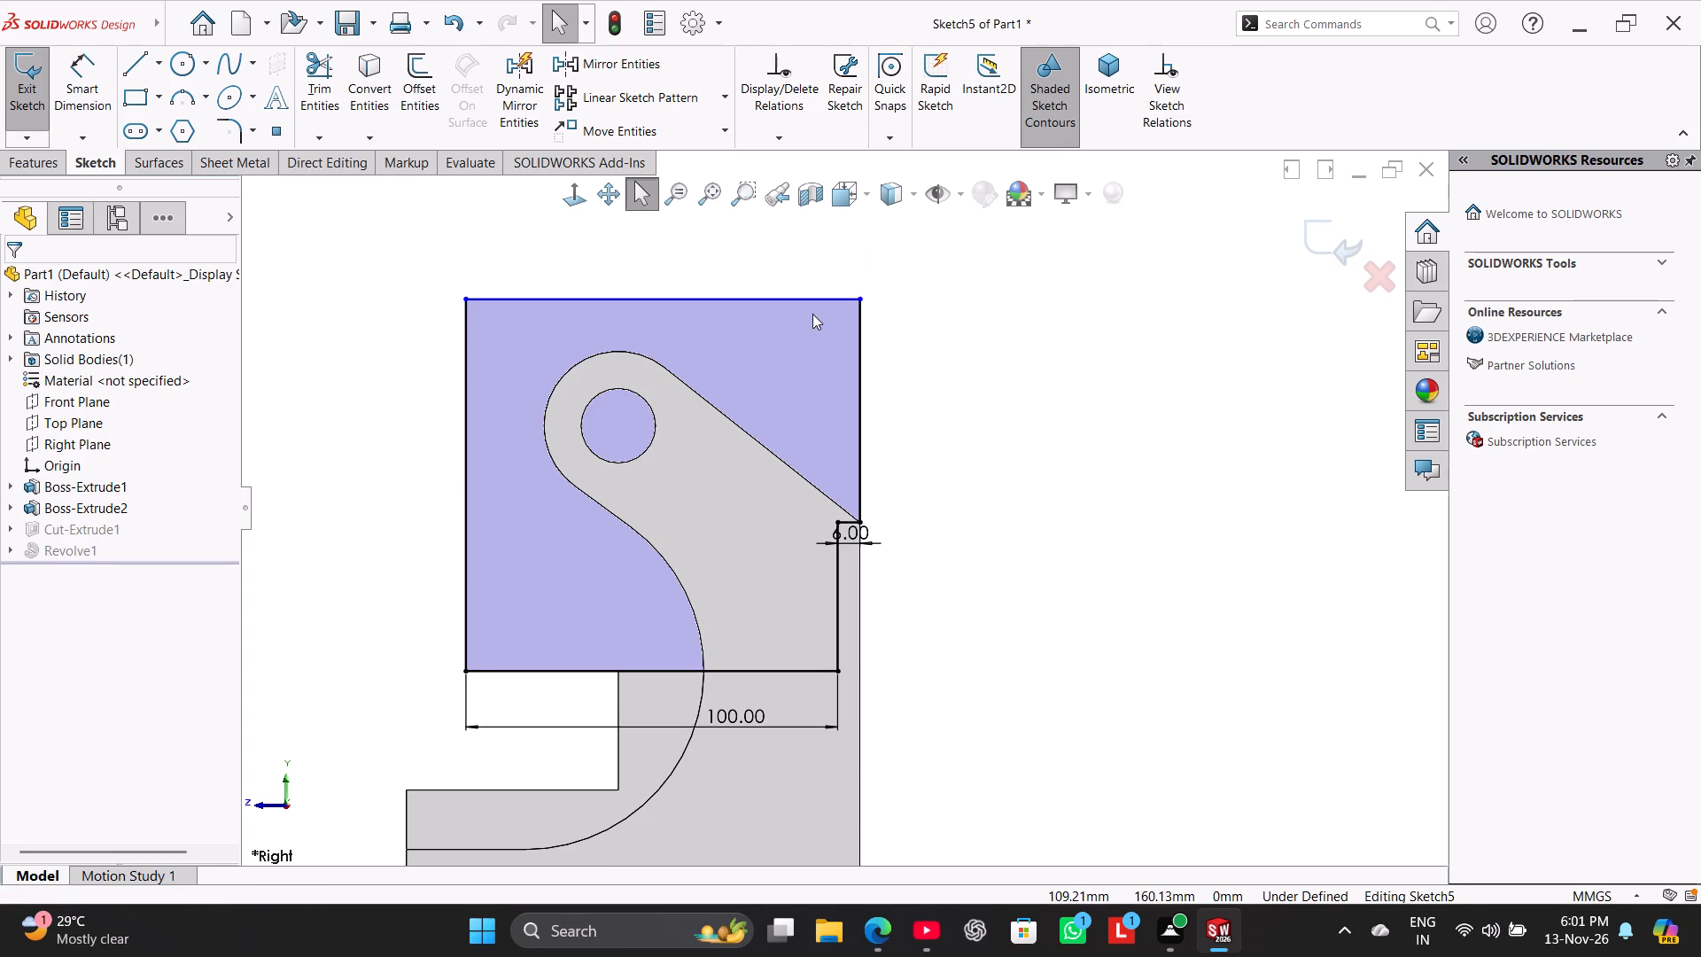
# Dimension the length of the upper rear vertical line and exit the sketch to rebuild the part.
pyautogui.click(70, 97)
pyautogui.click(858, 457)
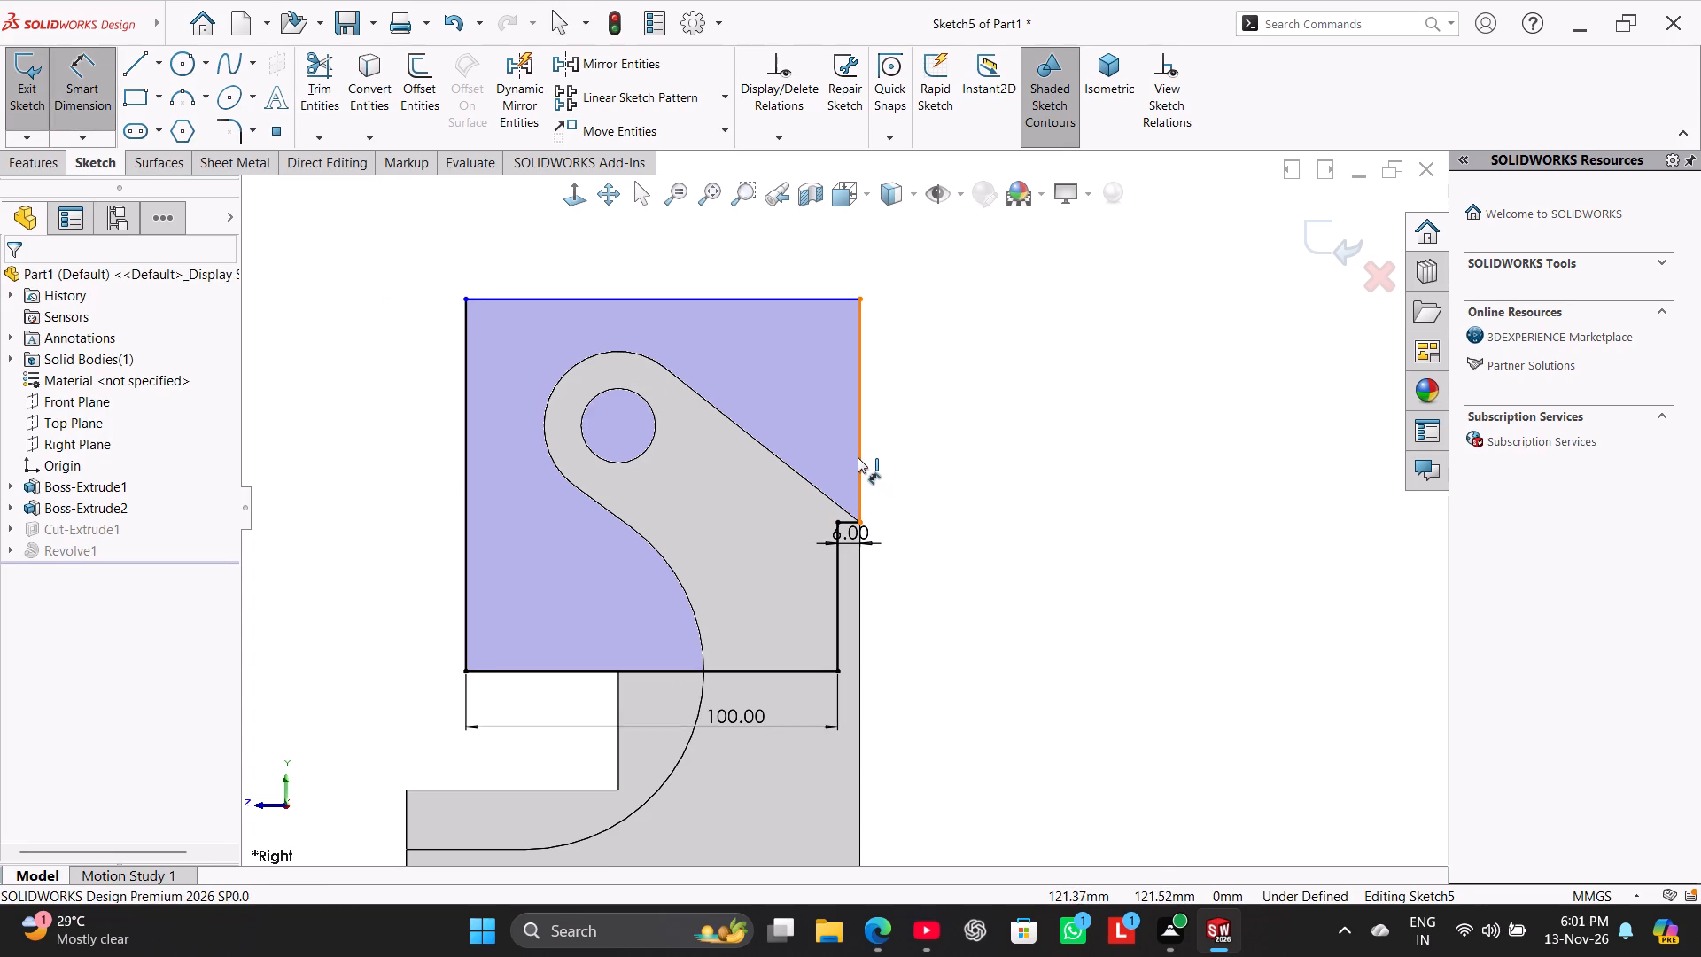
pyautogui.click(892, 463)
pyautogui.click(916, 342)
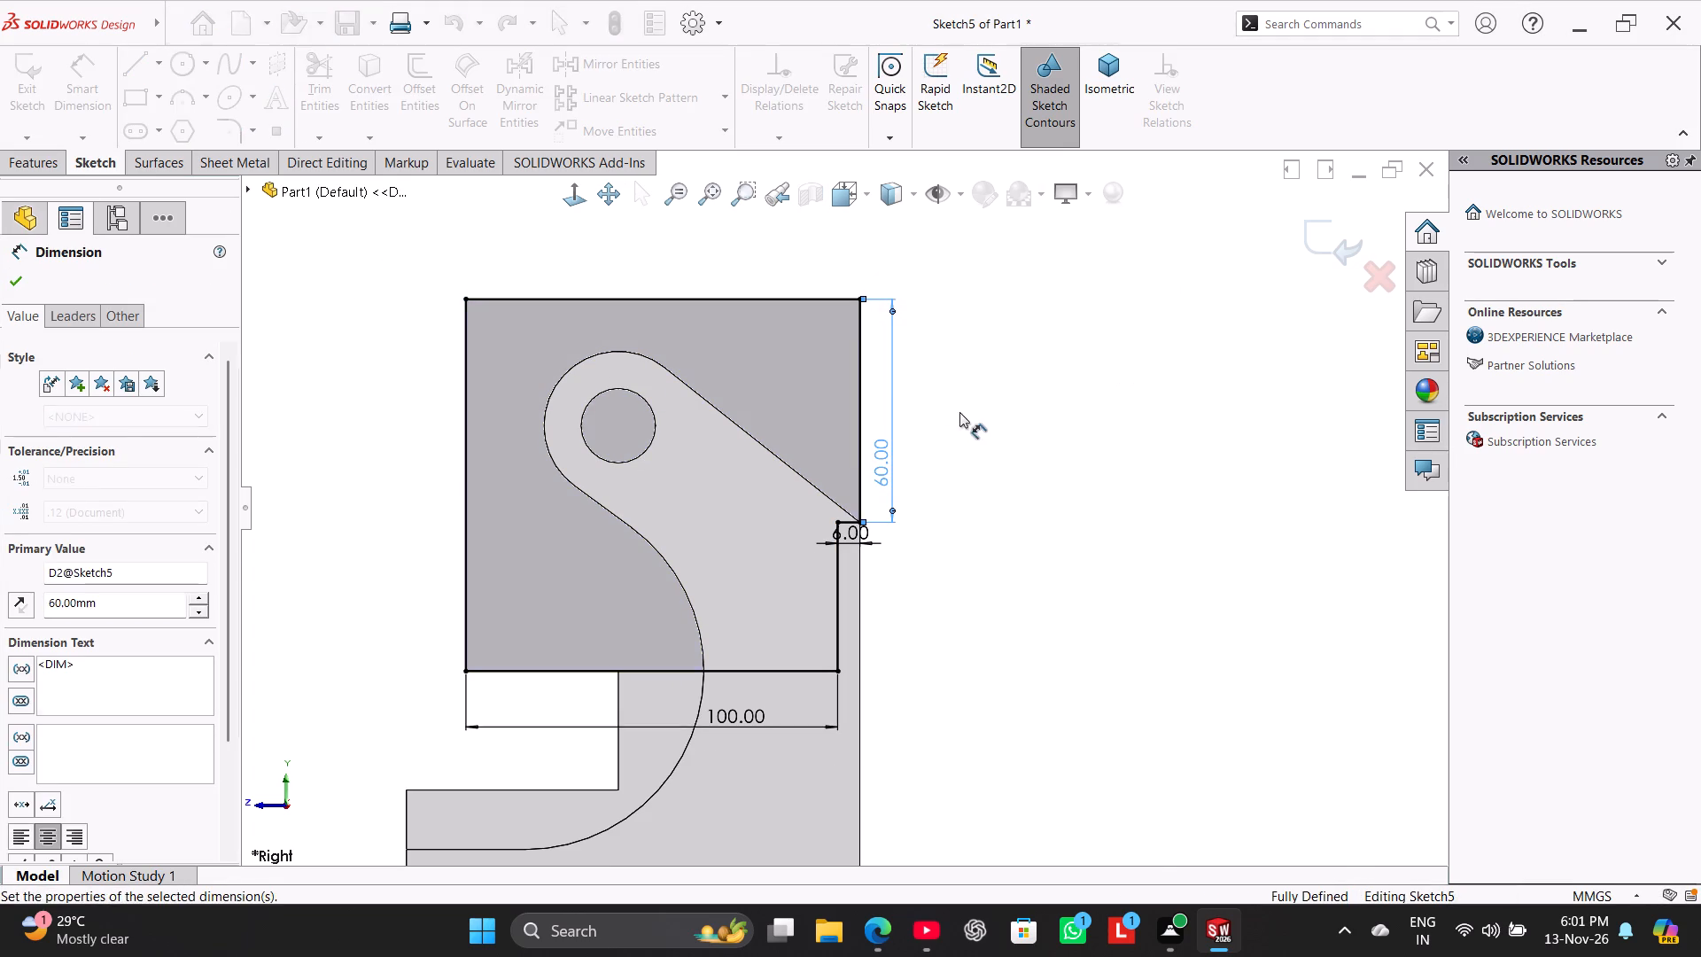
pyautogui.rightClick(959, 421)
pyautogui.click(998, 478)
pyautogui.click(31, 96)
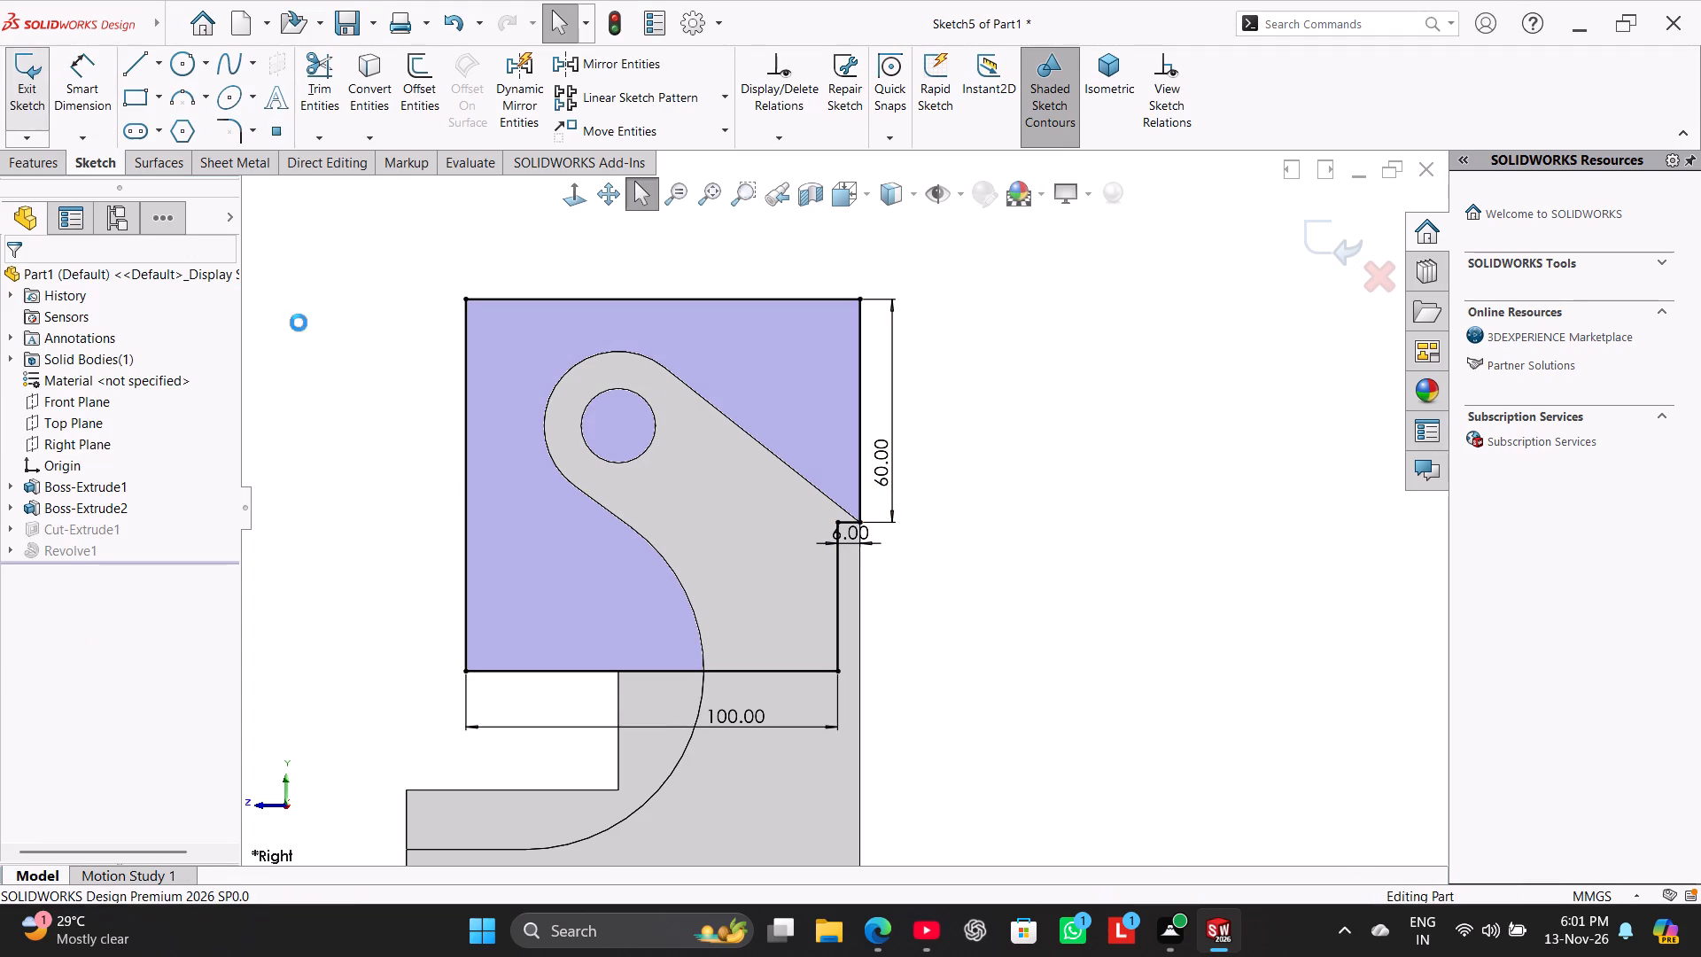
pyautogui.click(377, 398)
# Section the model along the Right Plane with zero offset, inspect it face-on, and return to the unsectioned isometric view.
pyautogui.moveTo(402, 429); pyautogui.dragTo(489, 599, button='middle')
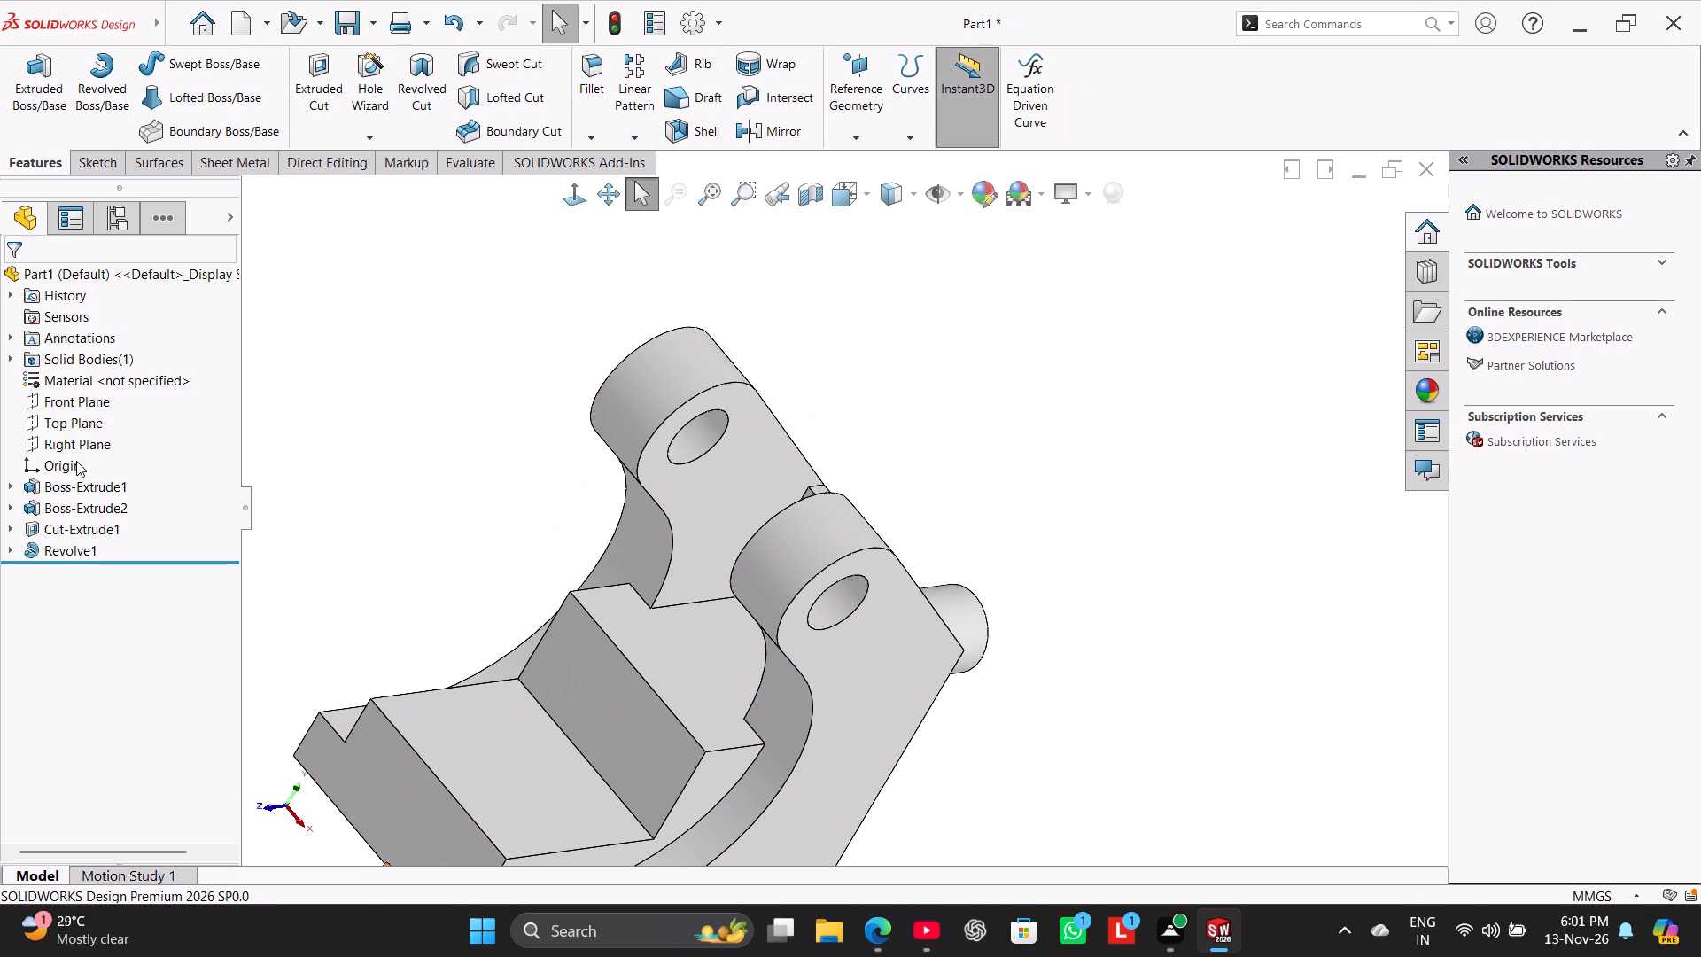
pyautogui.click(807, 198)
pyautogui.click(571, 198)
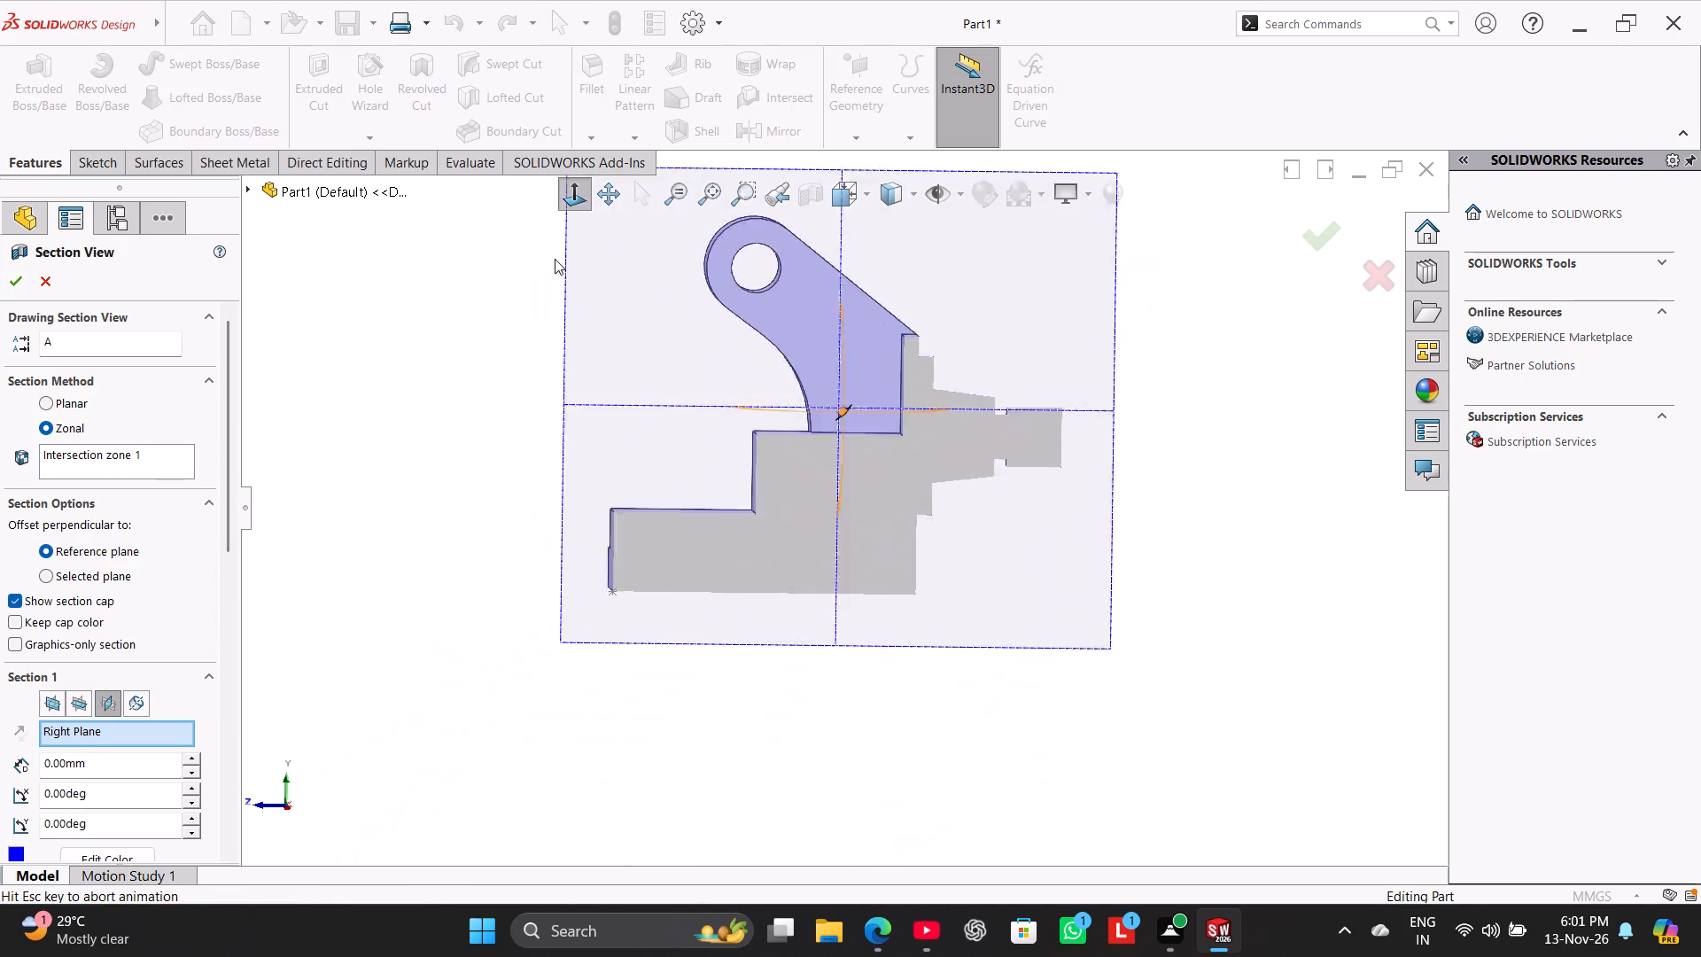
pyautogui.click(11, 280)
pyautogui.click(408, 320)
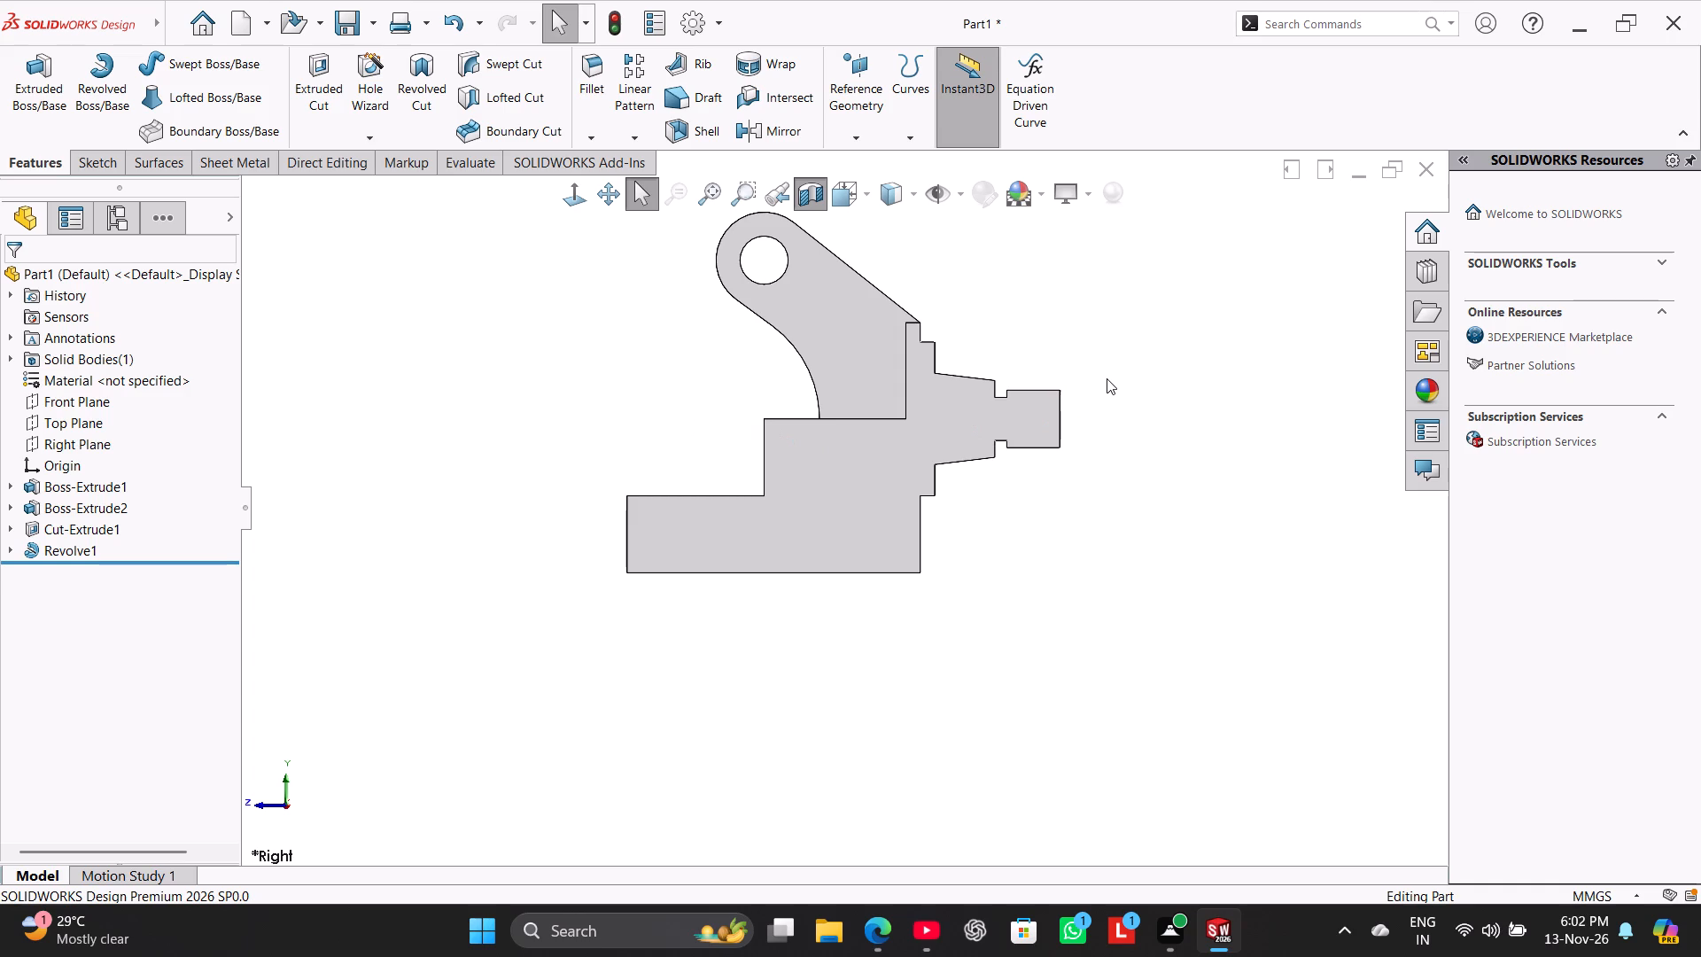
pyautogui.moveTo(571, 474); pyautogui.dragTo(590, 459, button='right')
pyautogui.moveTo(590, 459); pyautogui.dragTo(734, 369, button='right')
pyautogui.click(809, 196)
pyautogui.moveTo(456, 549); pyautogui.dragTo(541, 455, button='right')
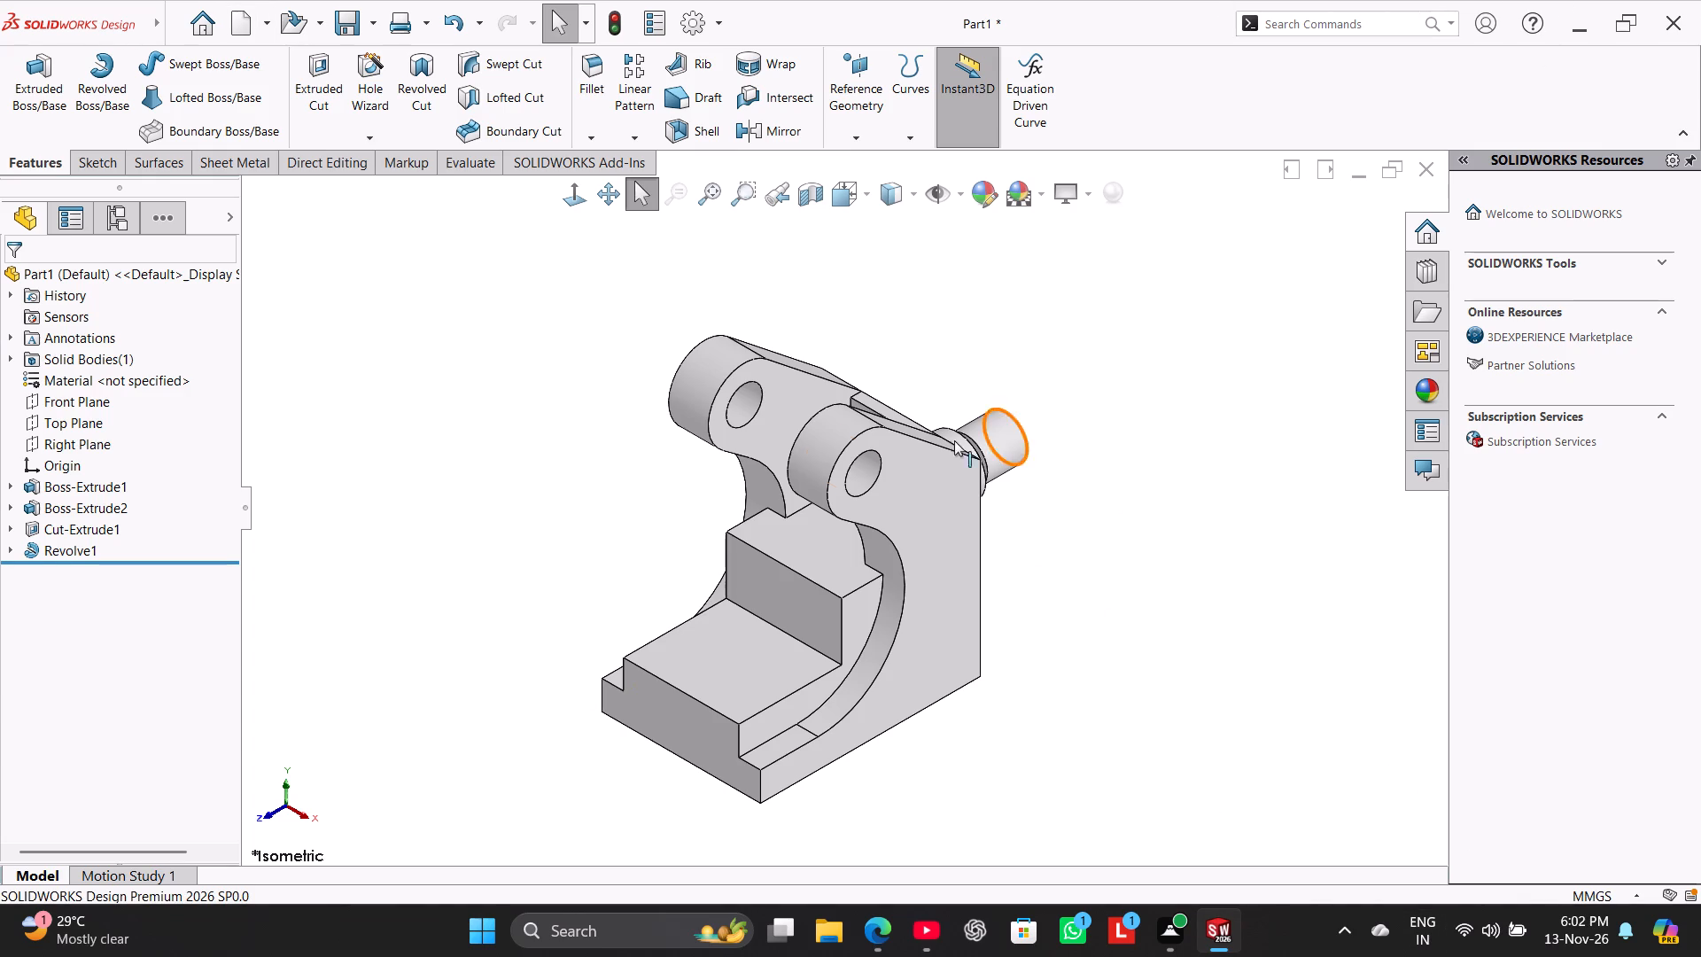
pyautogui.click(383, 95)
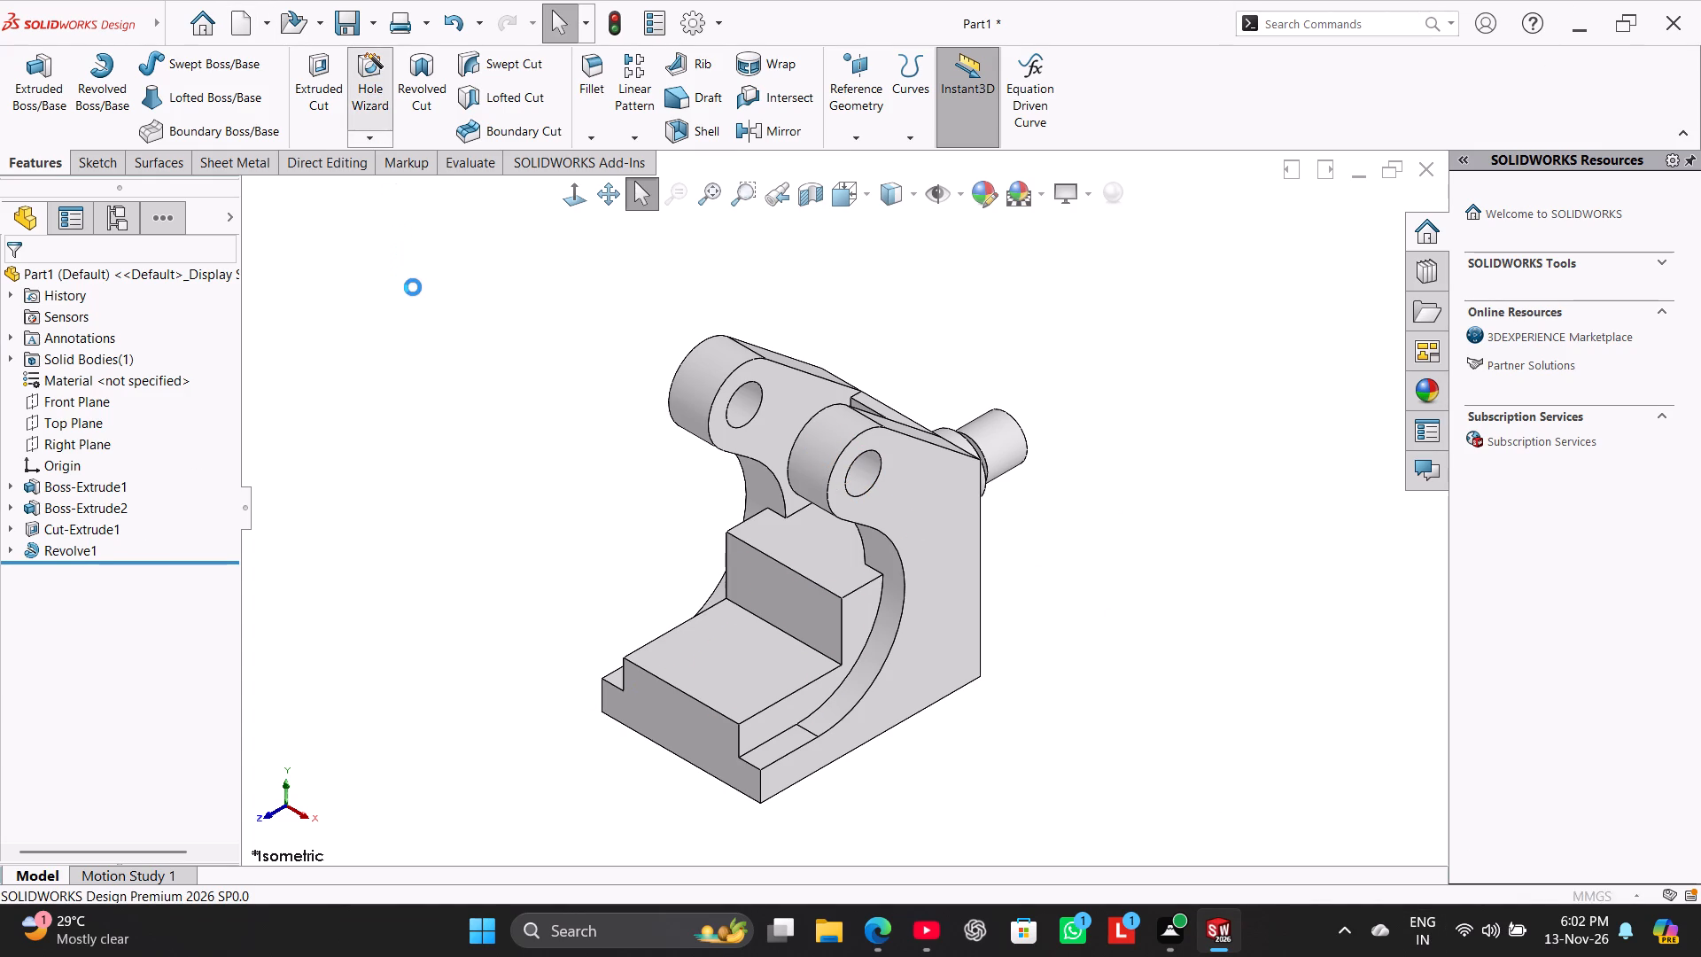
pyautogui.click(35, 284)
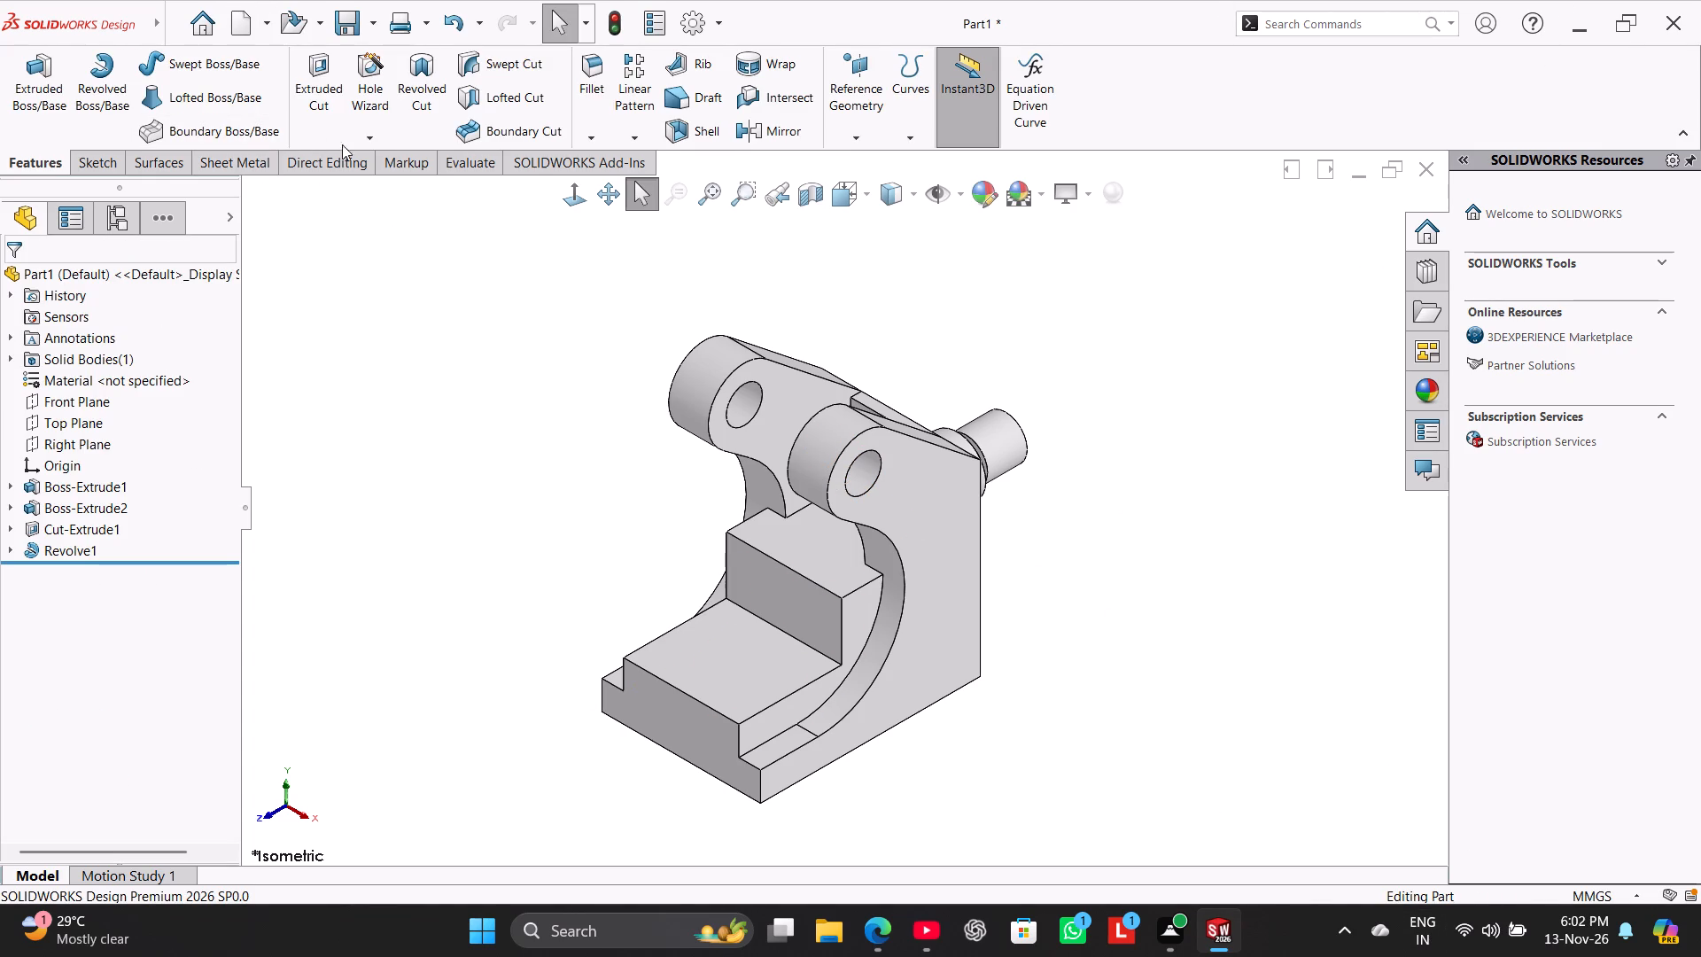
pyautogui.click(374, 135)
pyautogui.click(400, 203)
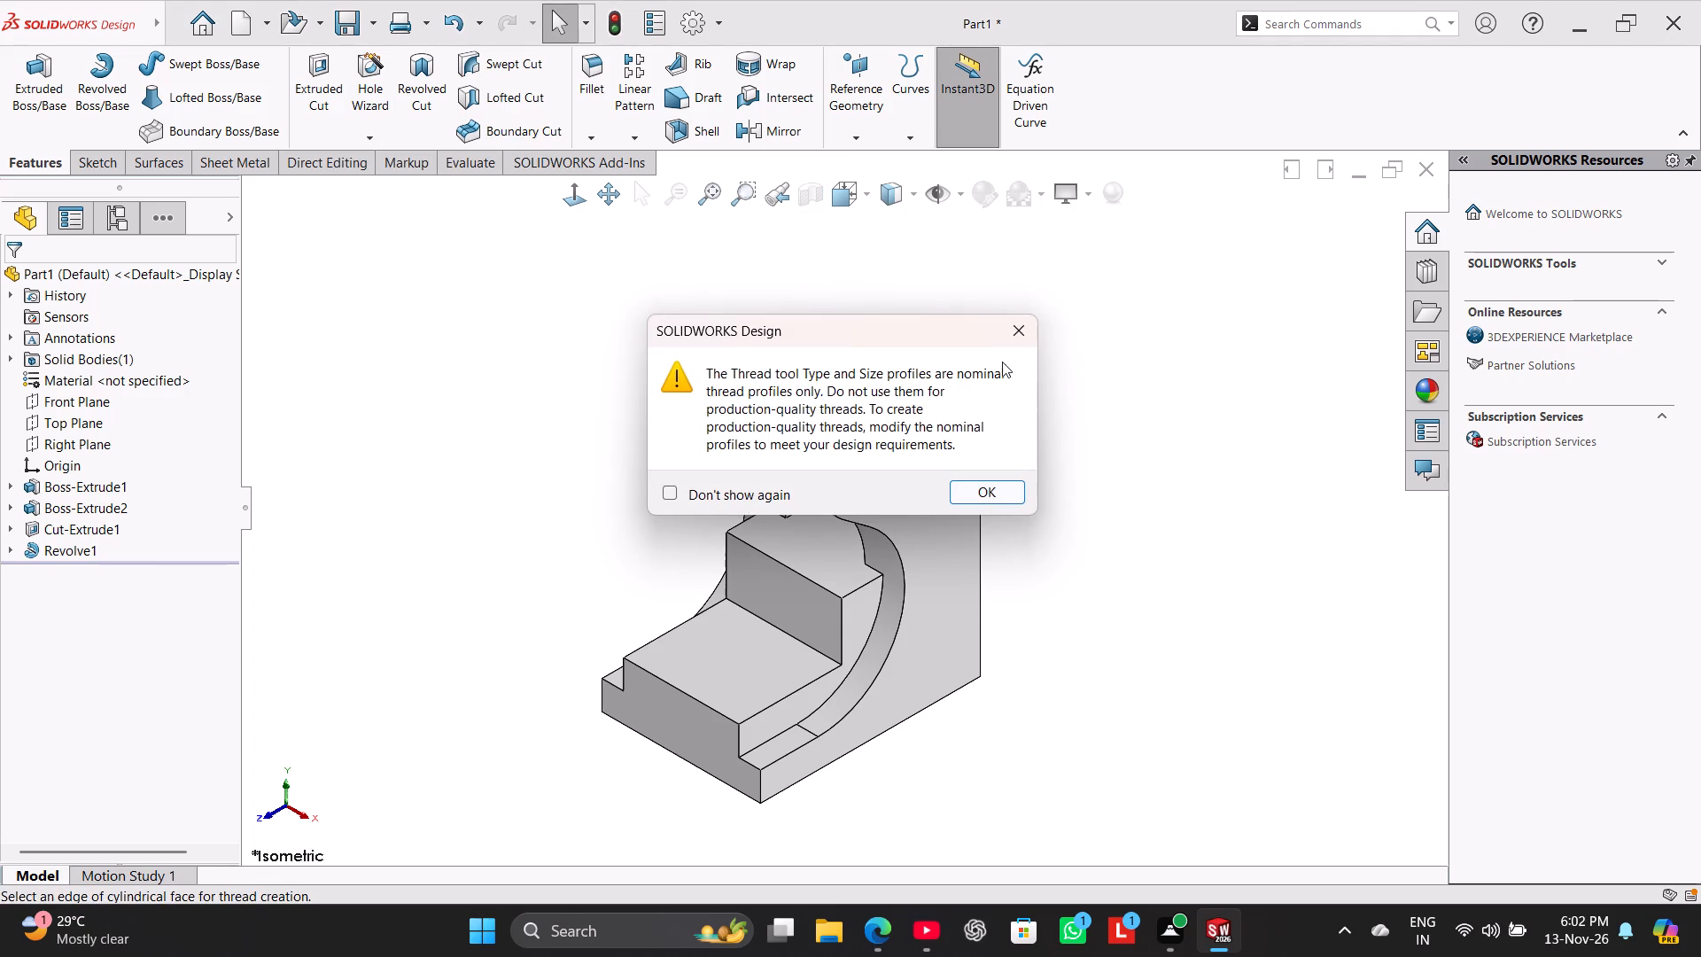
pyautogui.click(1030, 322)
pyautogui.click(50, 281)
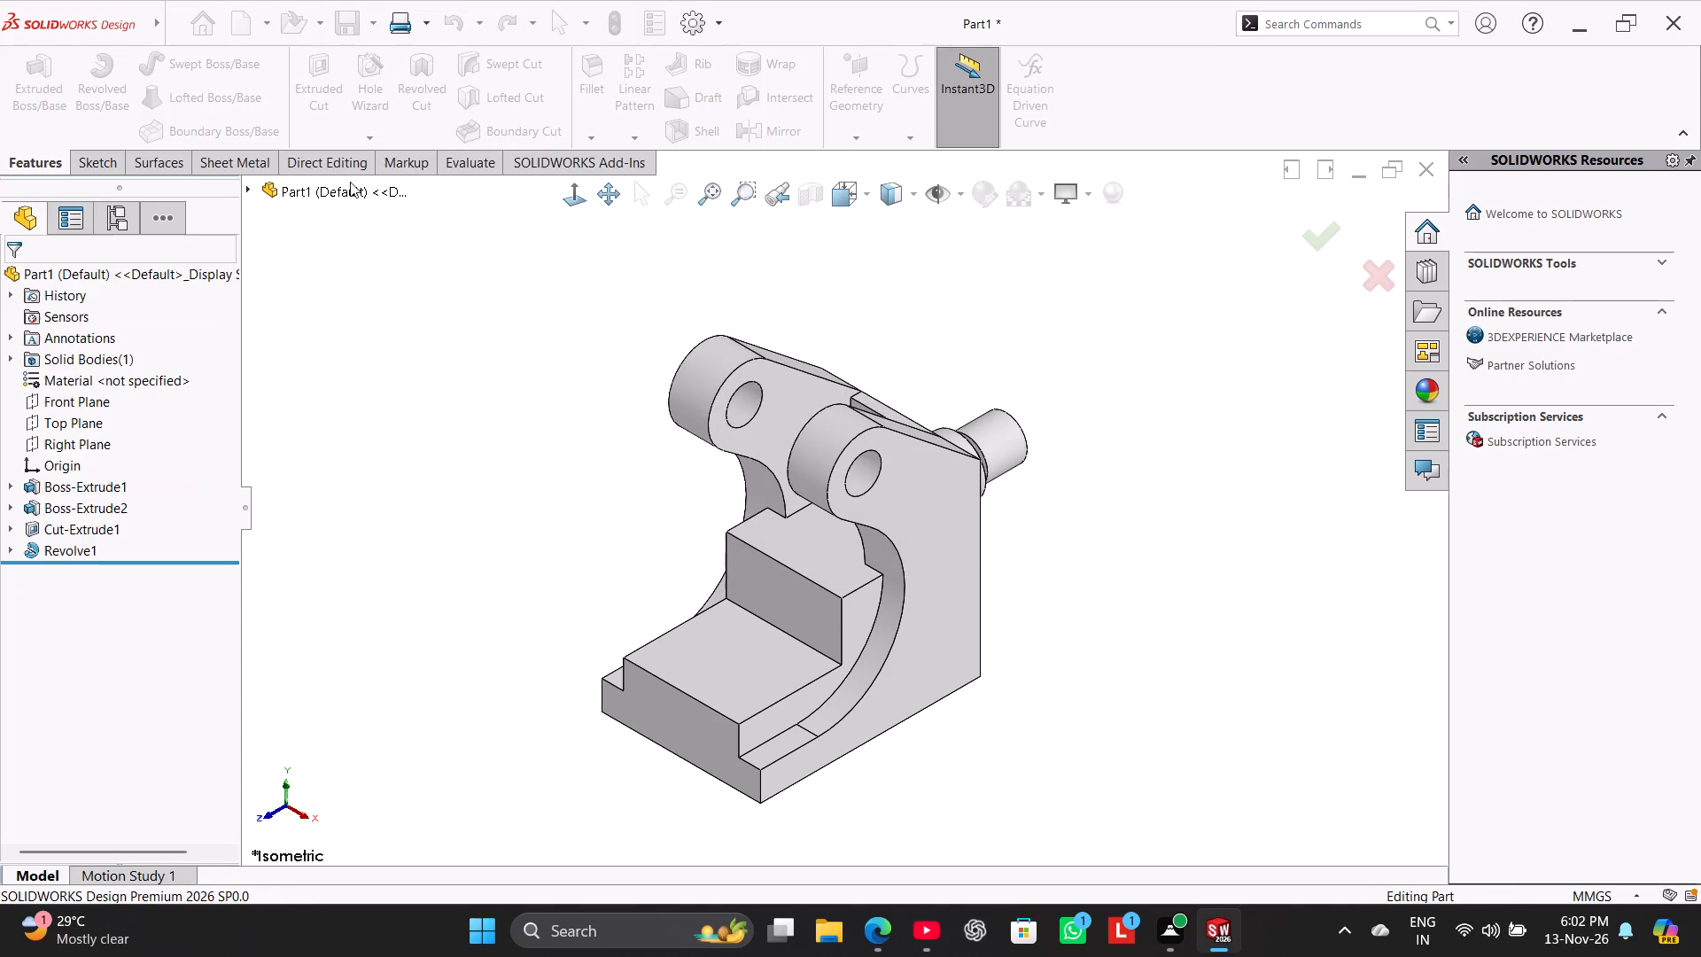
# Chamfer the free-end circular edge of the revolved shaft with a 2 mm distance at 45 degrees.
pyautogui.click(594, 136)
pyautogui.click(614, 180)
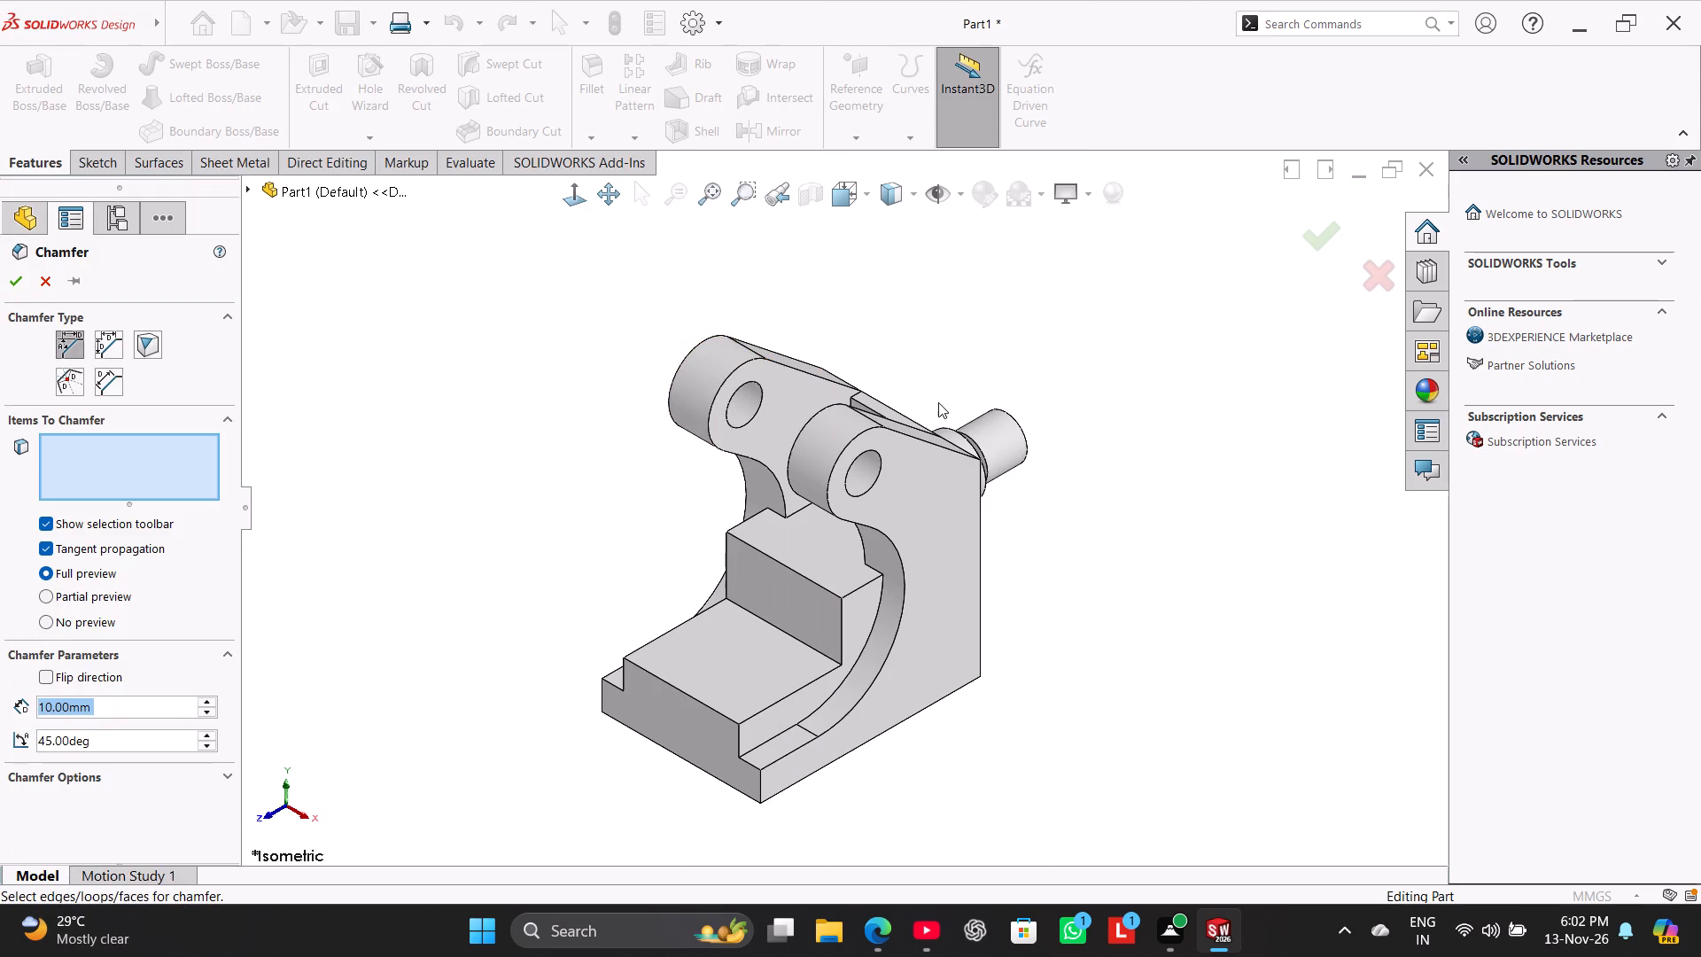
pyautogui.moveTo(938, 402); pyautogui.dragTo(848, 462, button='middle')
pyautogui.scroll(-4, 1068, 455)
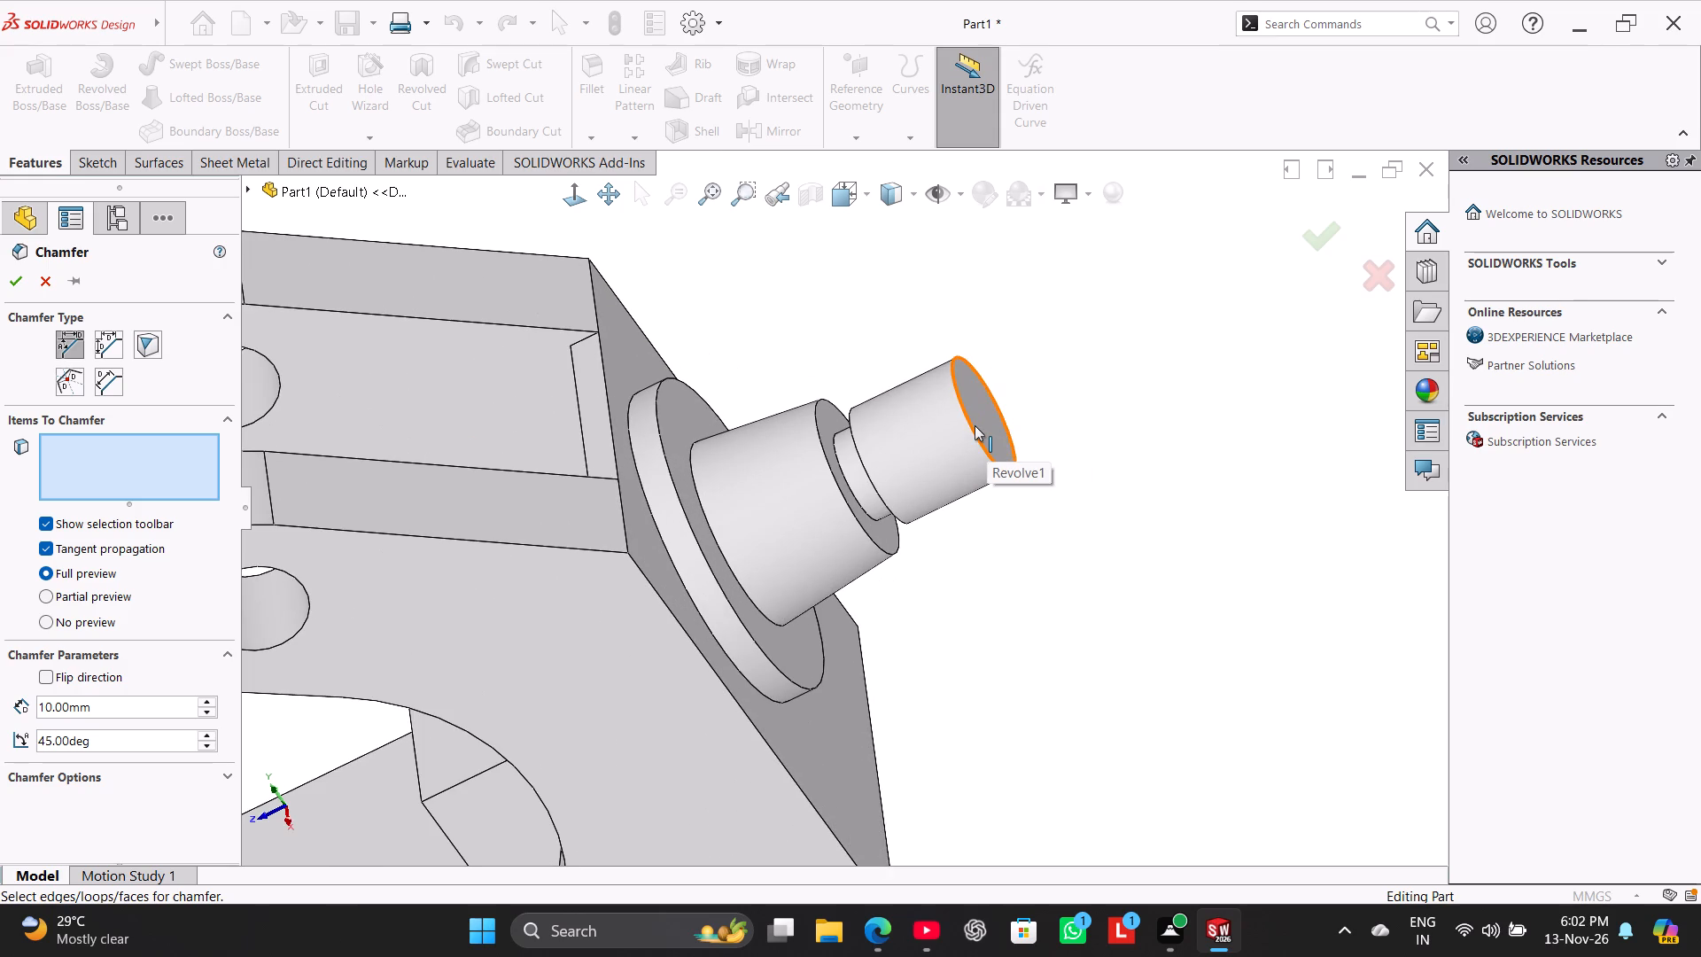
pyautogui.click(975, 425)
pyautogui.doubleClick(136, 712)
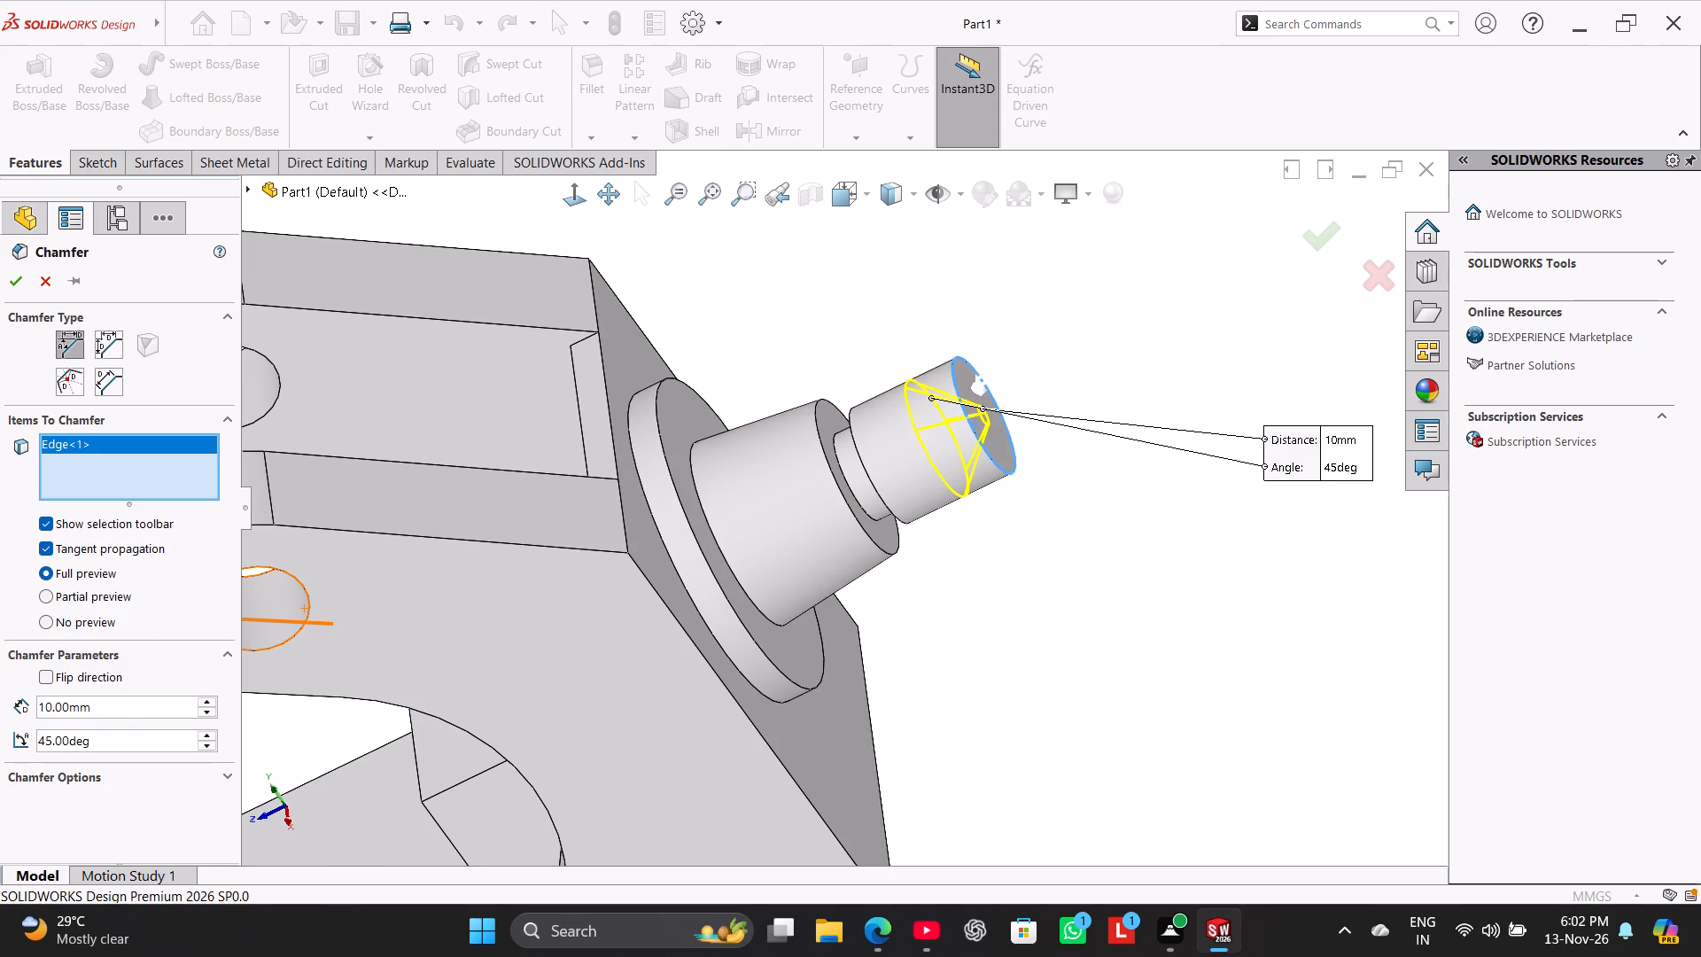
pyautogui.press('2')
pyautogui.press('Return')
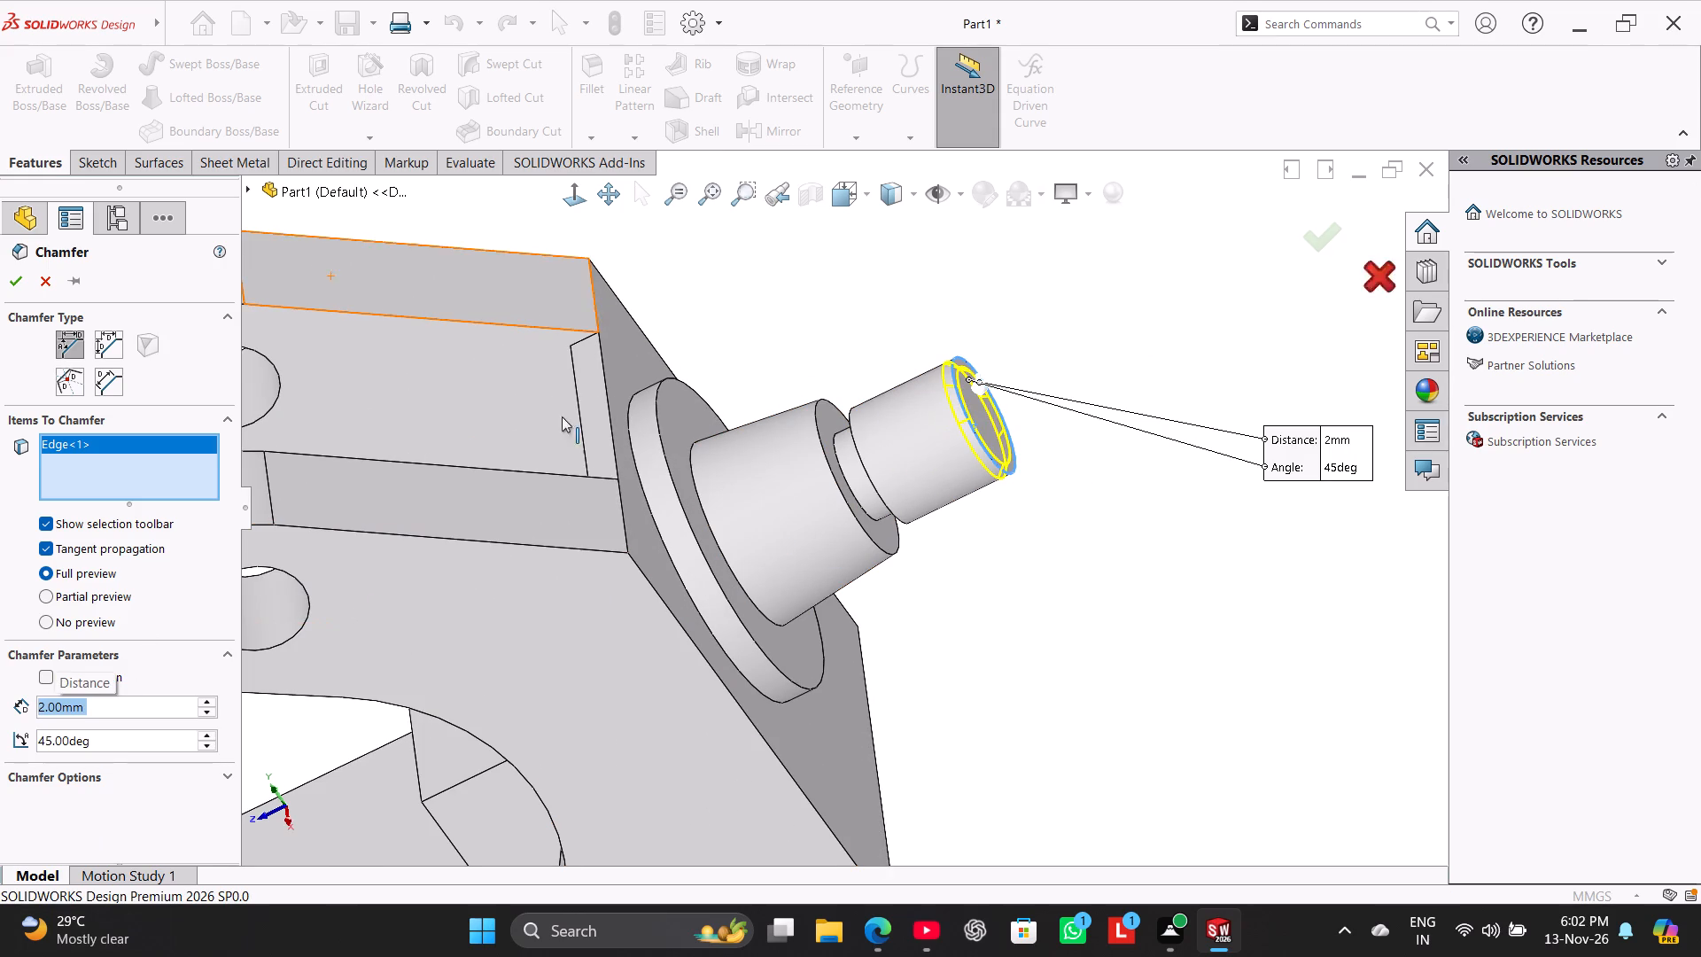
pyautogui.click(22, 282)
pyautogui.click(754, 274)
pyautogui.scroll(4, 807, 338)
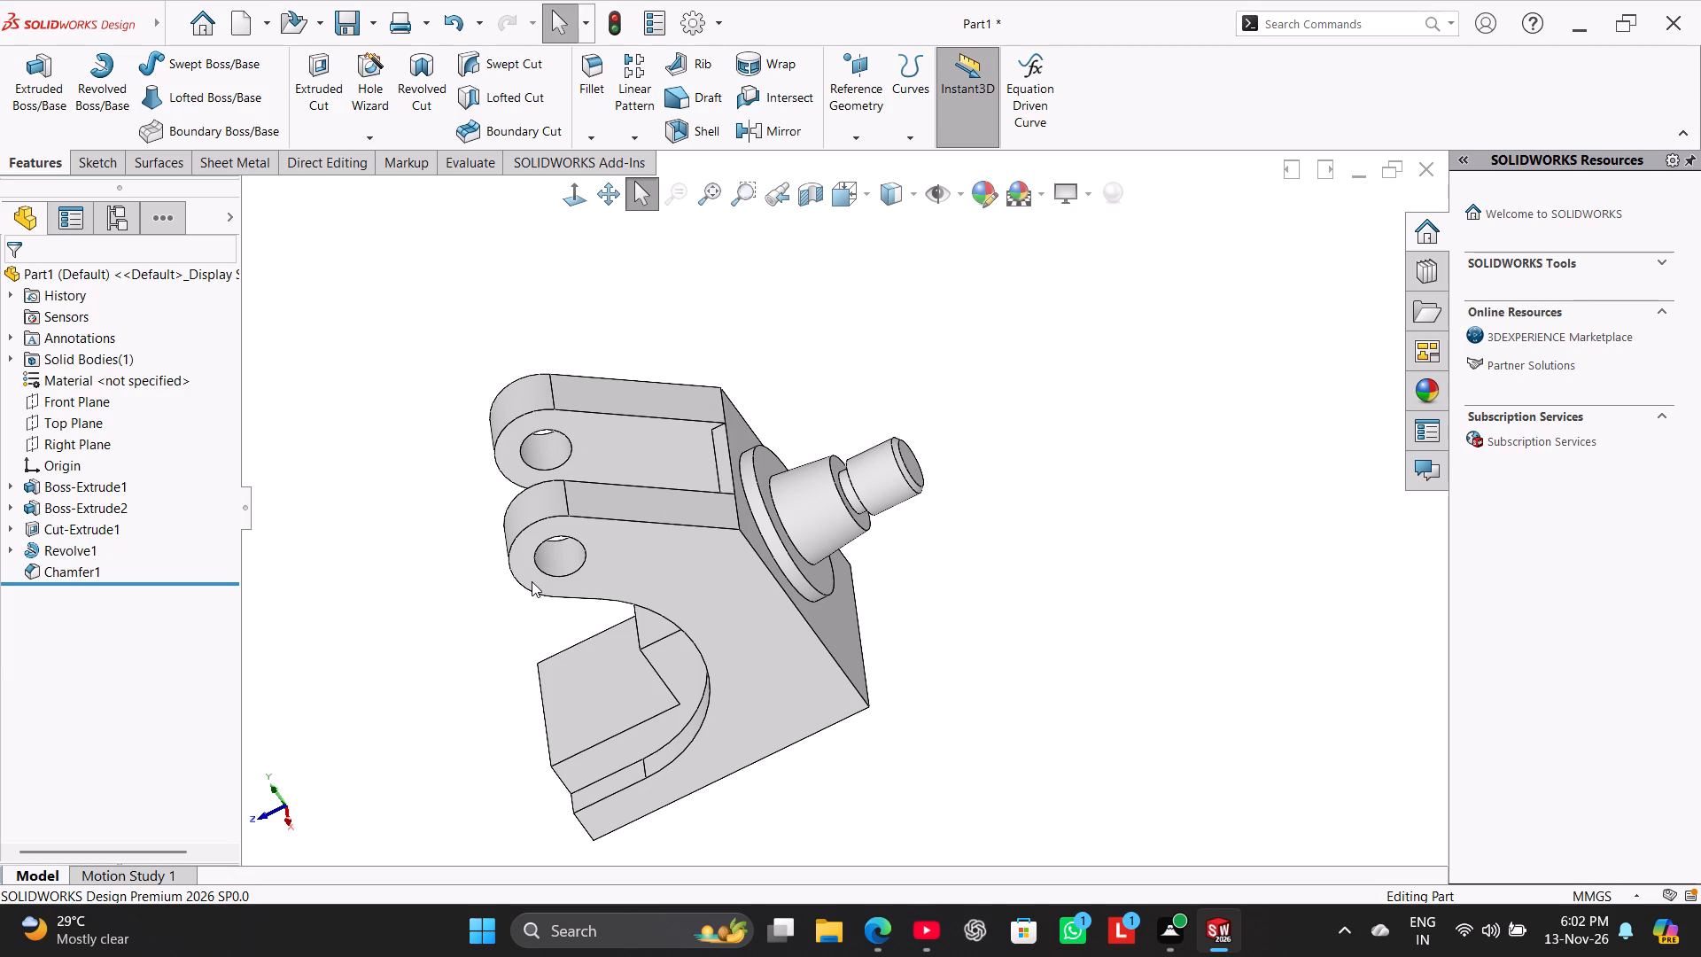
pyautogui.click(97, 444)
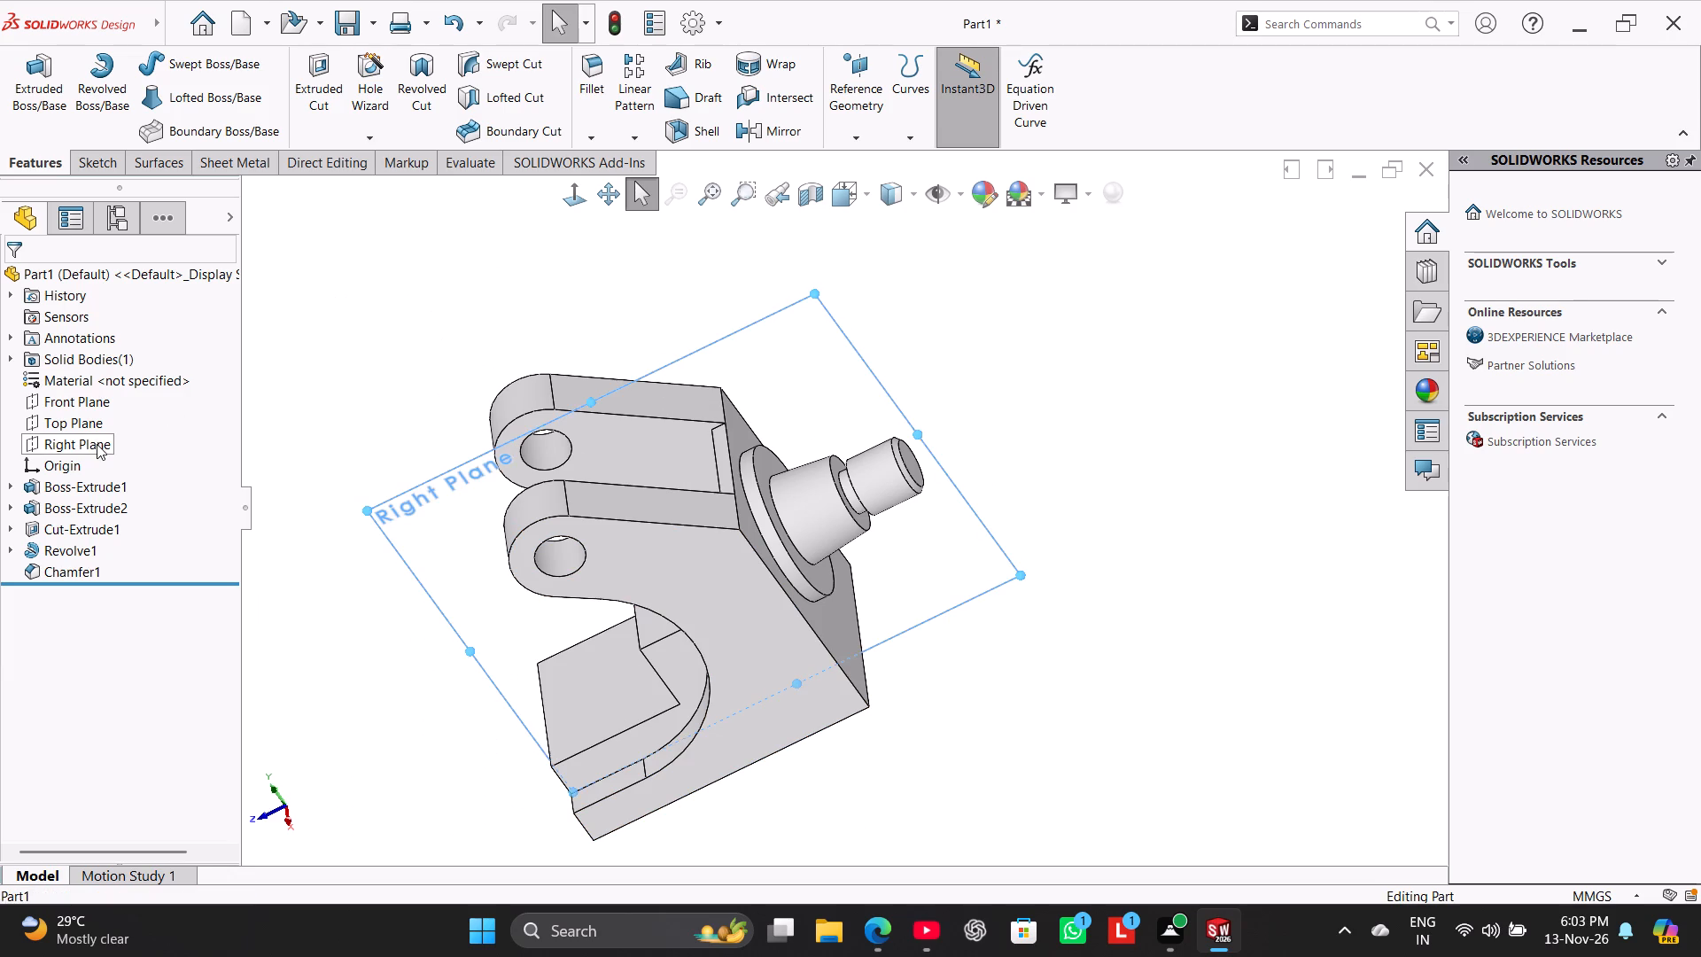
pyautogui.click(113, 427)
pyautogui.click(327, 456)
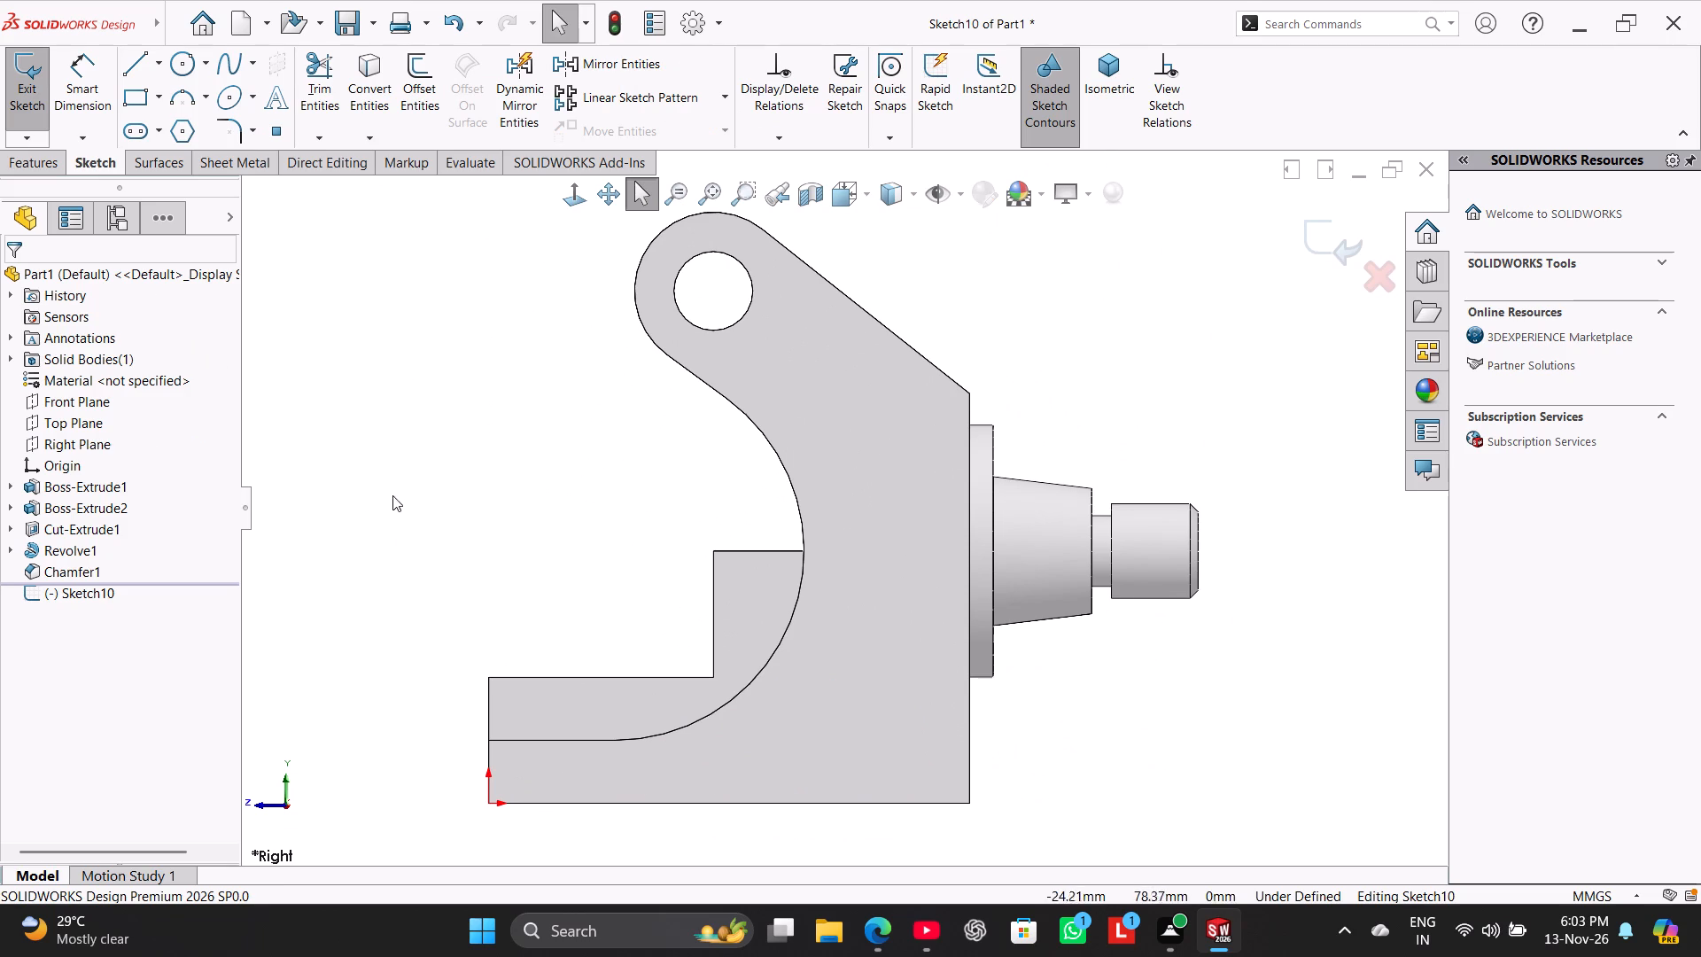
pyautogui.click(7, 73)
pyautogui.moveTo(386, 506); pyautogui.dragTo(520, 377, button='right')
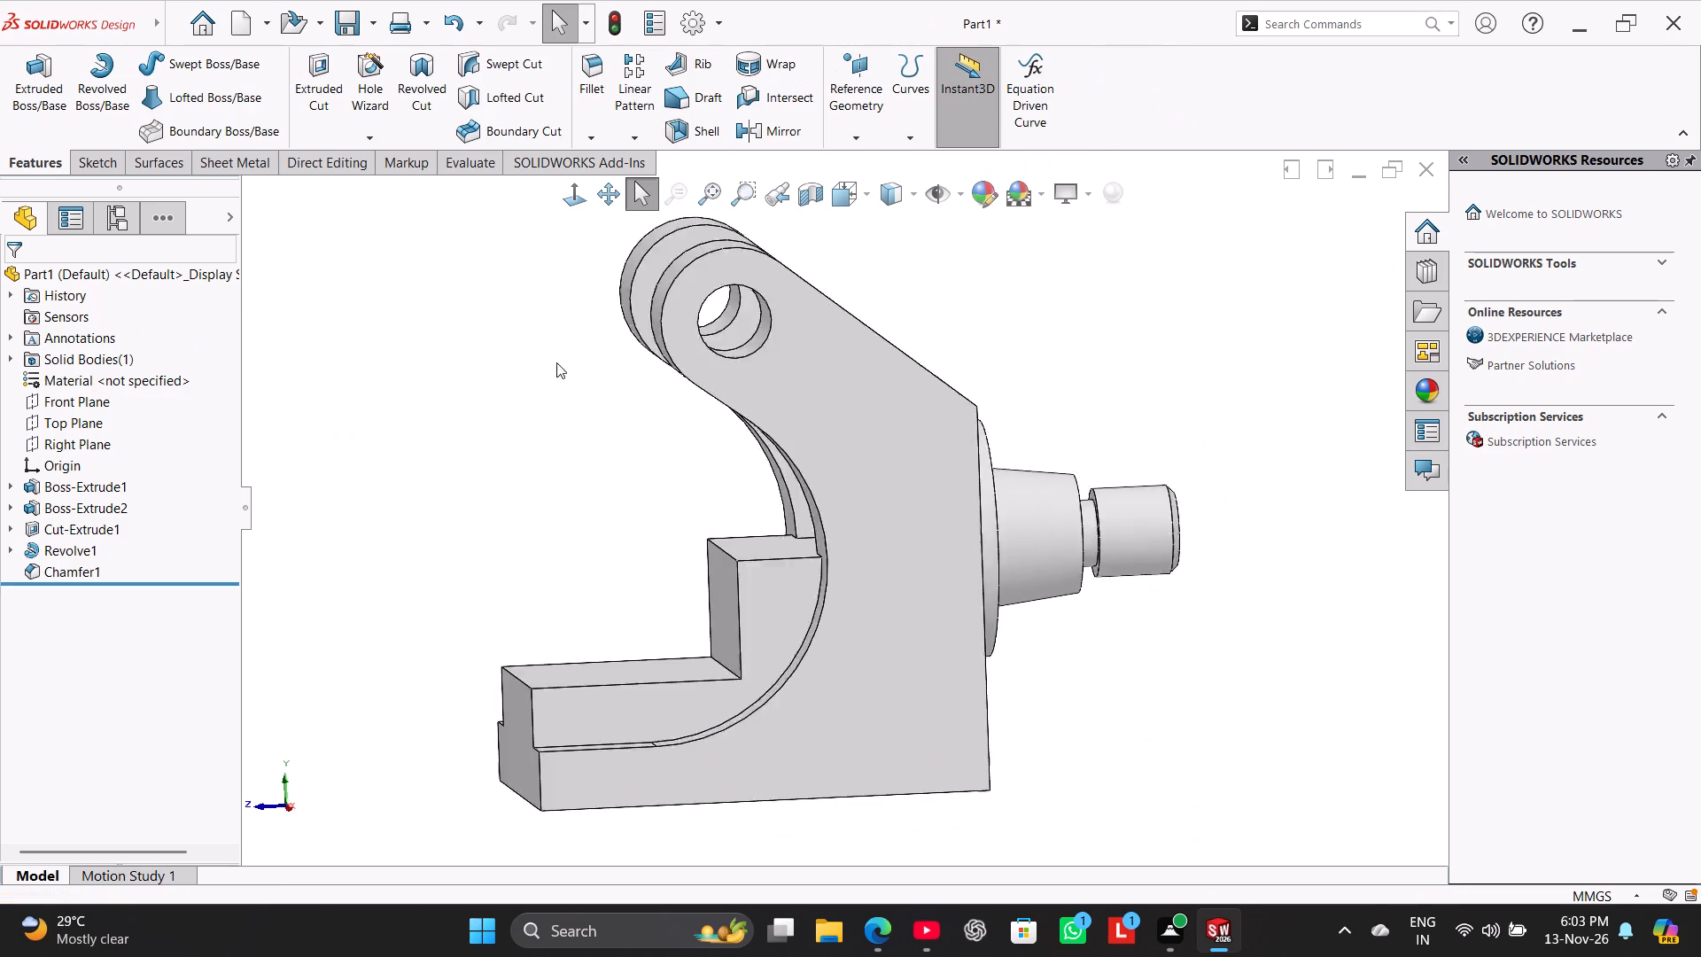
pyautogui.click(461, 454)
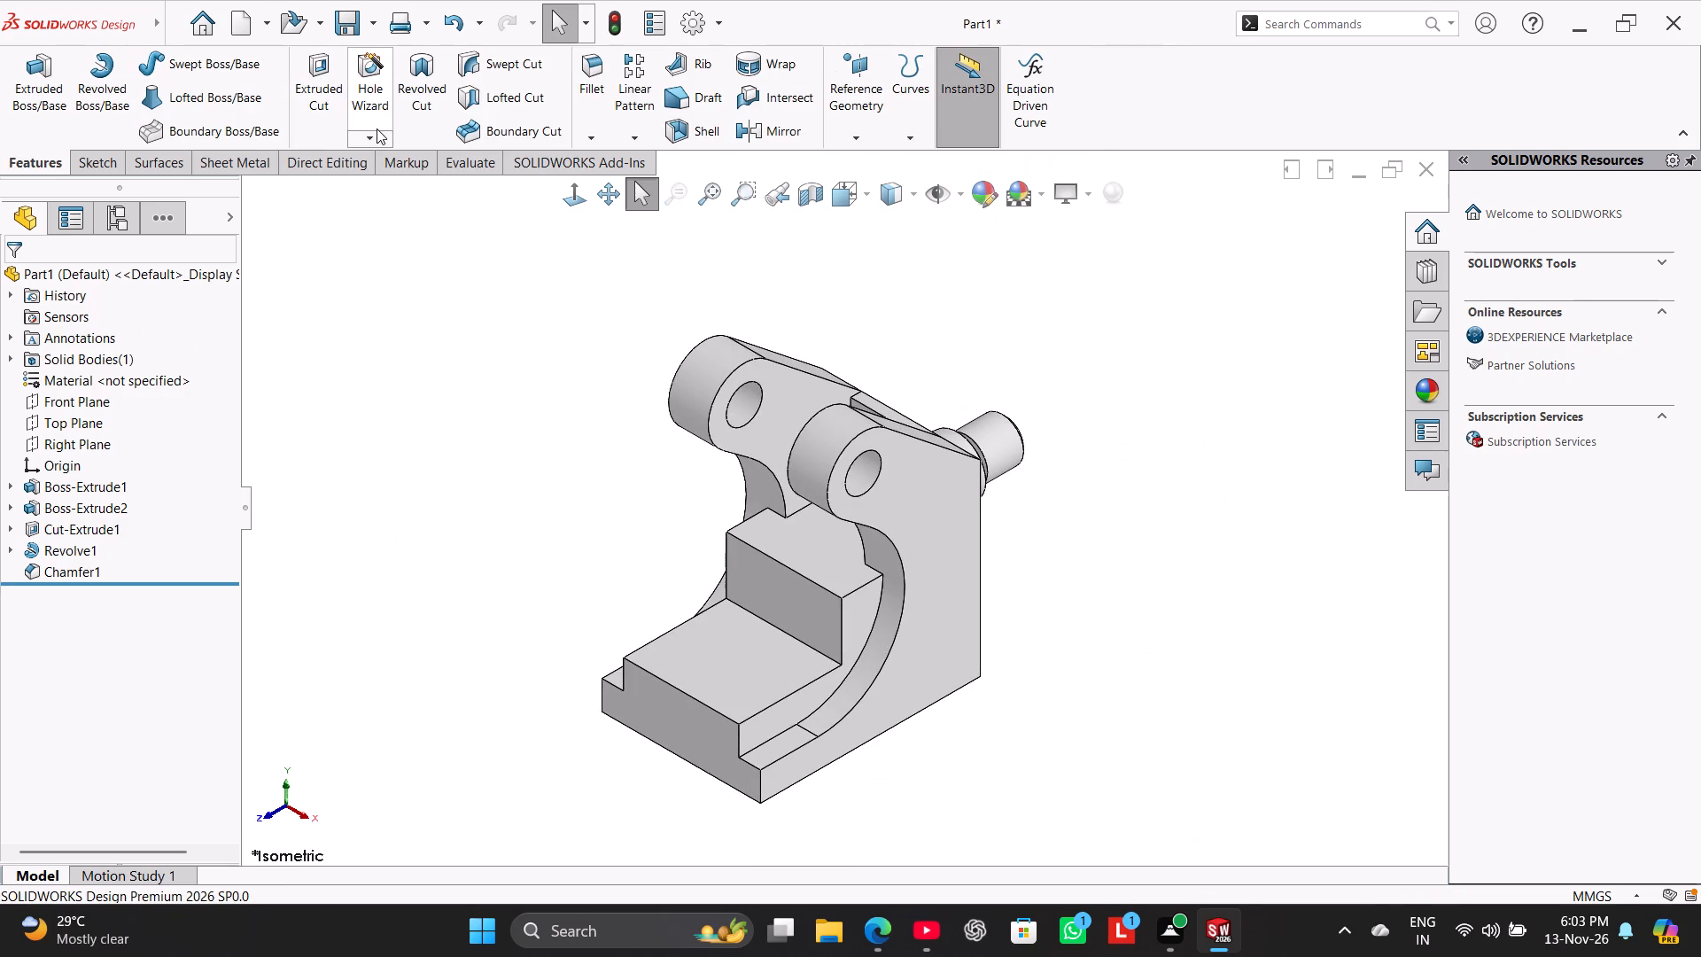
# Start a Thread feature on the shaft's chamfered end, using the cylinder's circular edge and the free end face as start location.
pyautogui.click(381, 138)
pyautogui.click(410, 205)
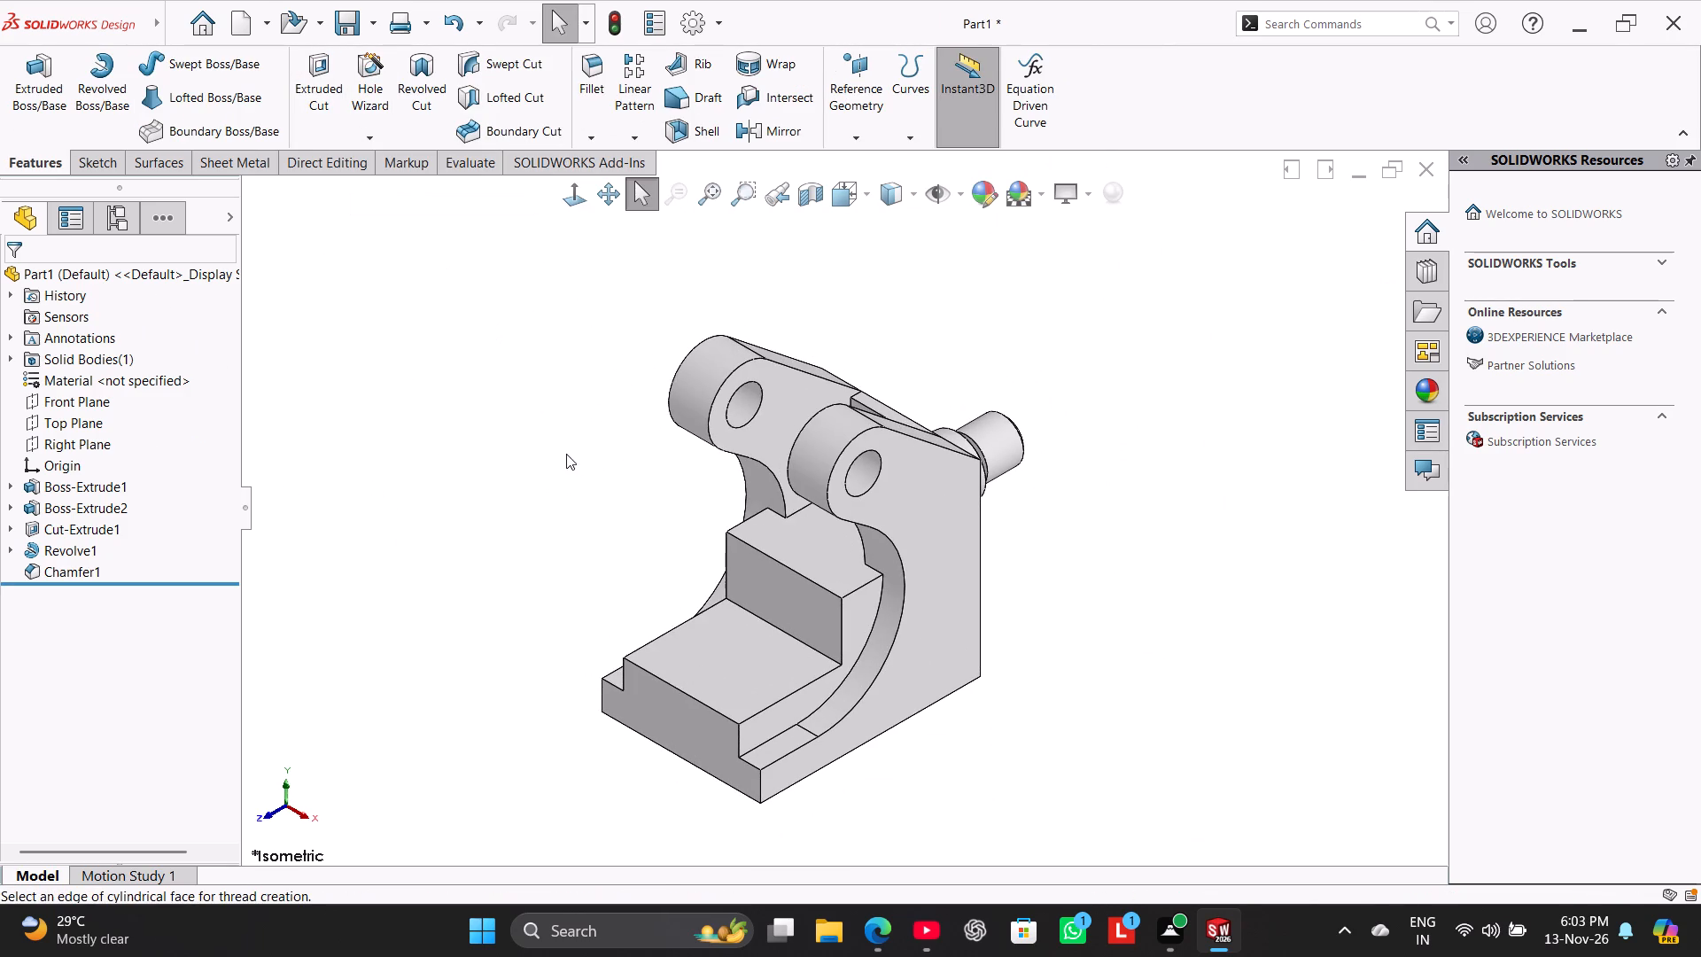
pyautogui.click(972, 492)
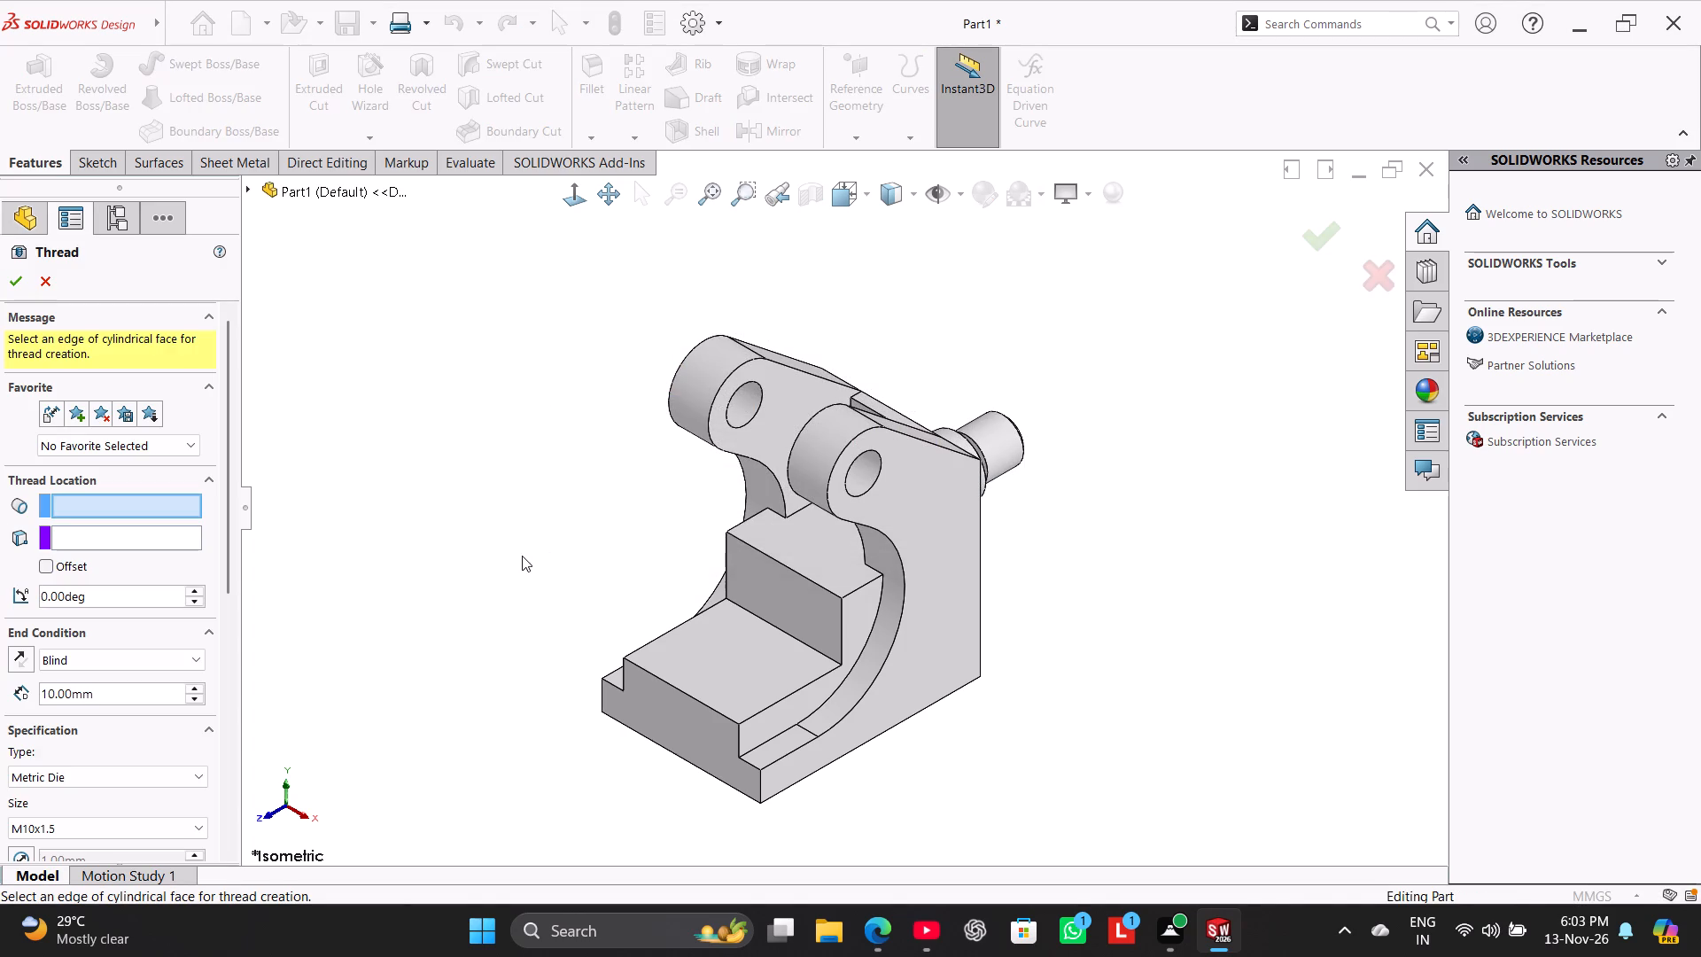
pyautogui.moveTo(522, 556); pyautogui.dragTo(344, 619, button='middle')
pyautogui.scroll(-3, 975, 470)
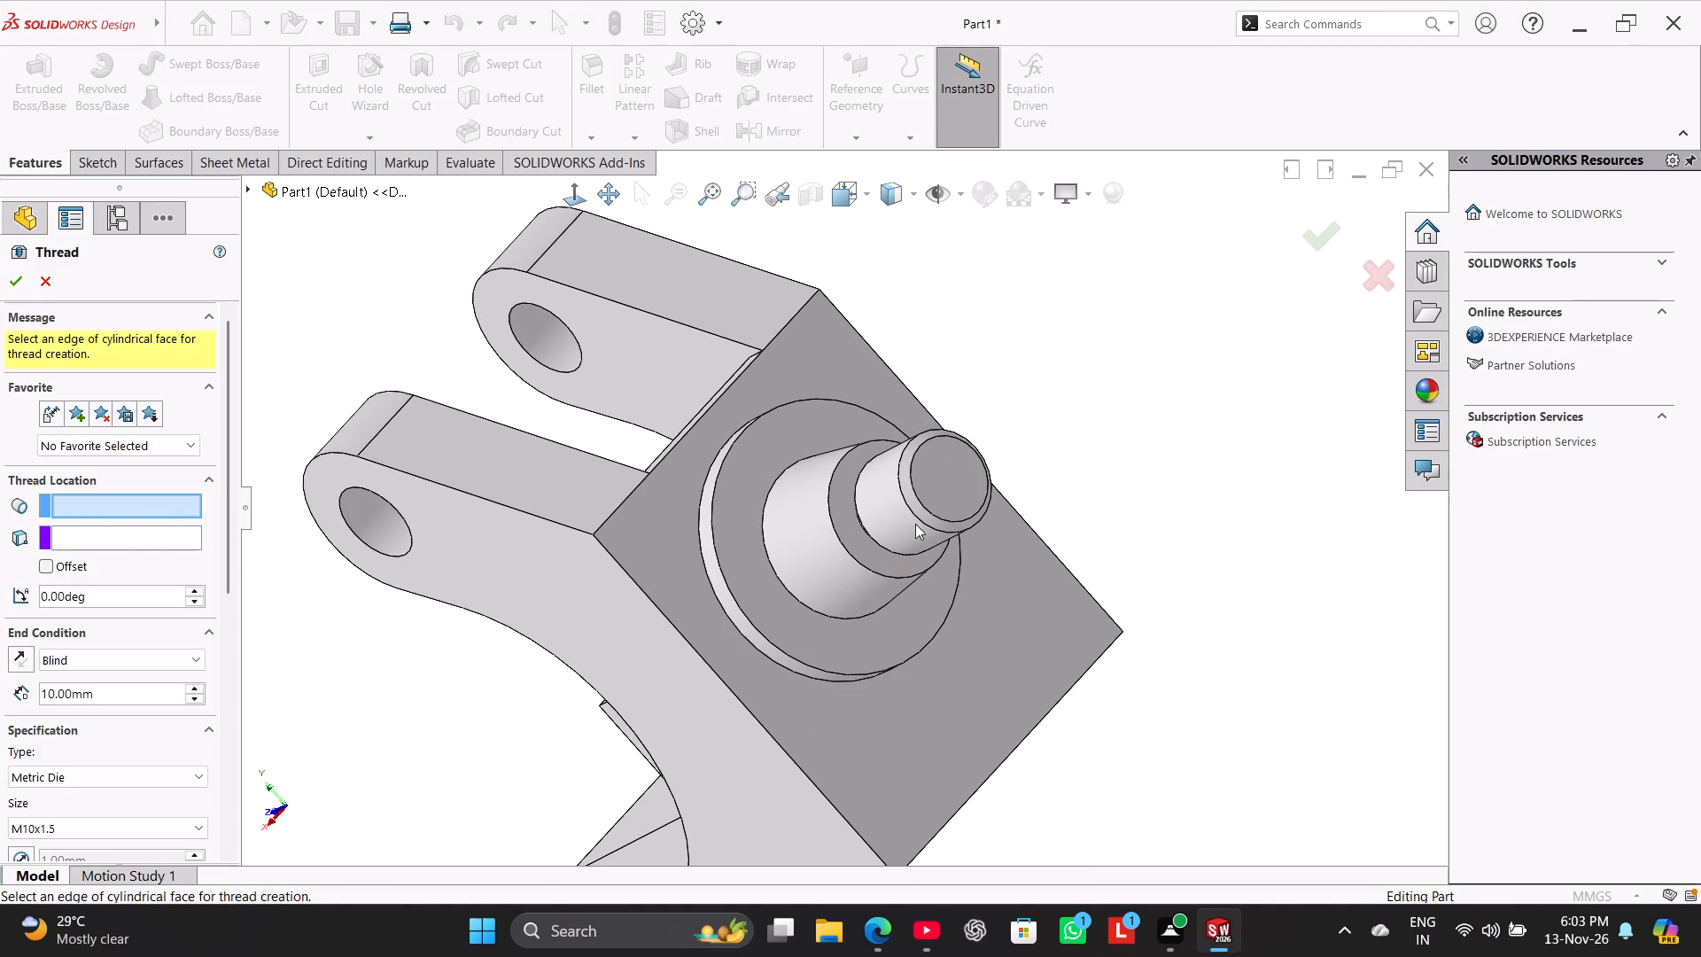
pyautogui.click(150, 535)
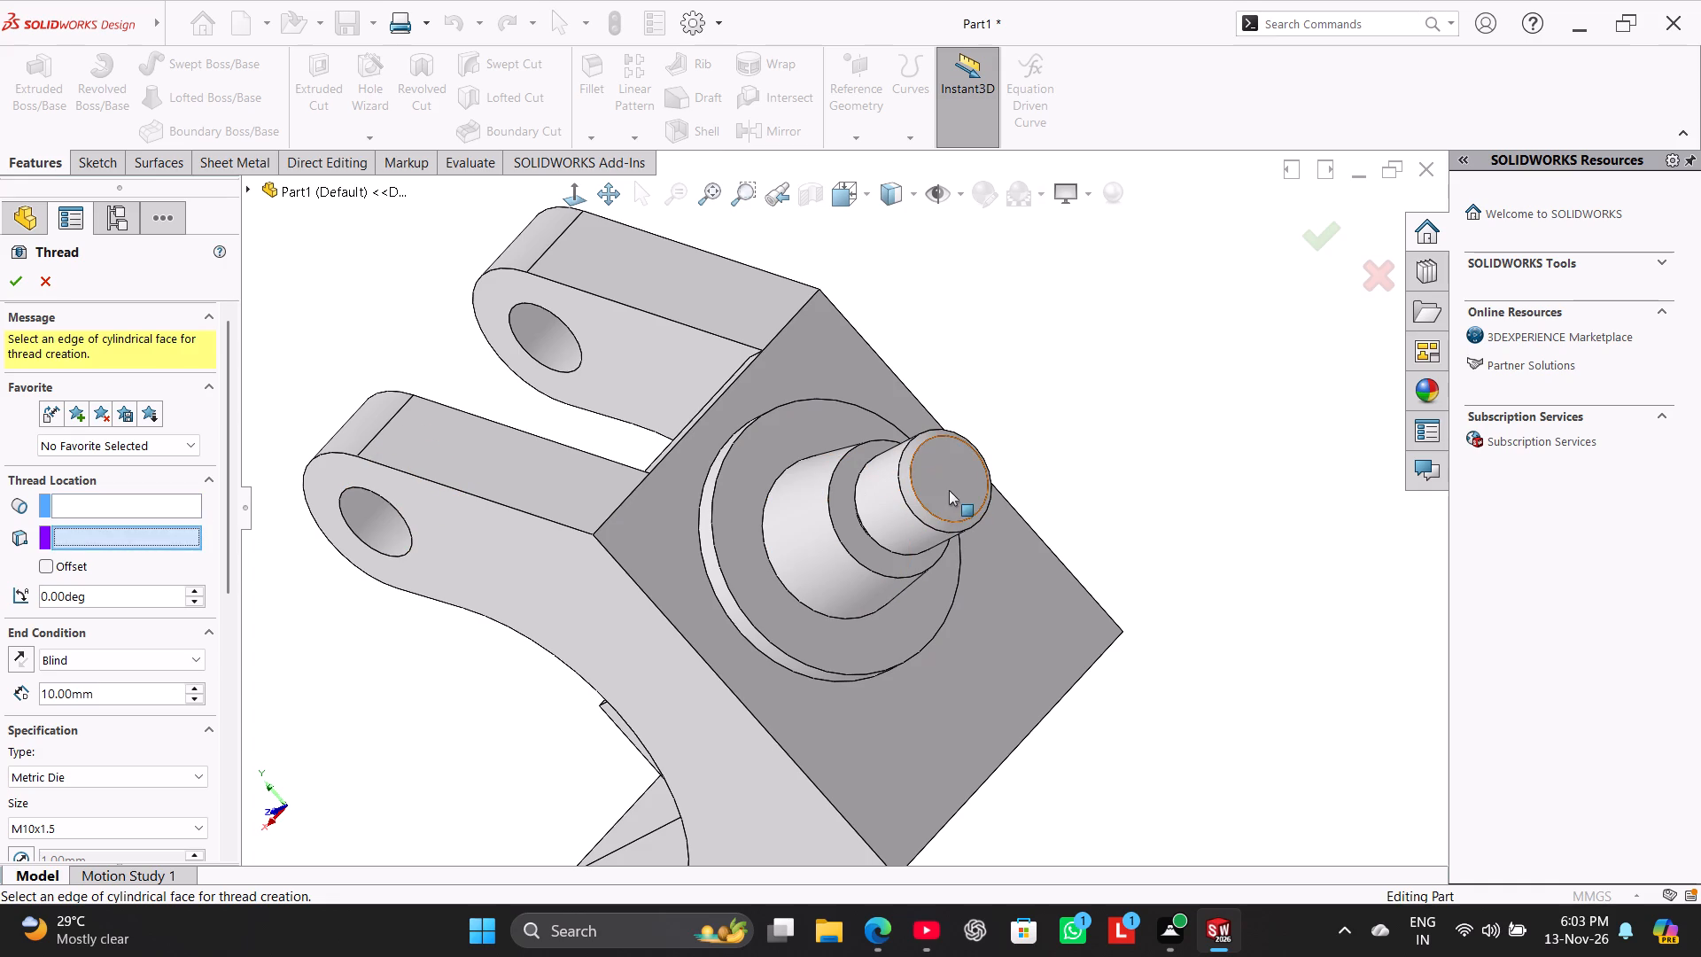
pyautogui.click(949, 490)
pyautogui.click(162, 499)
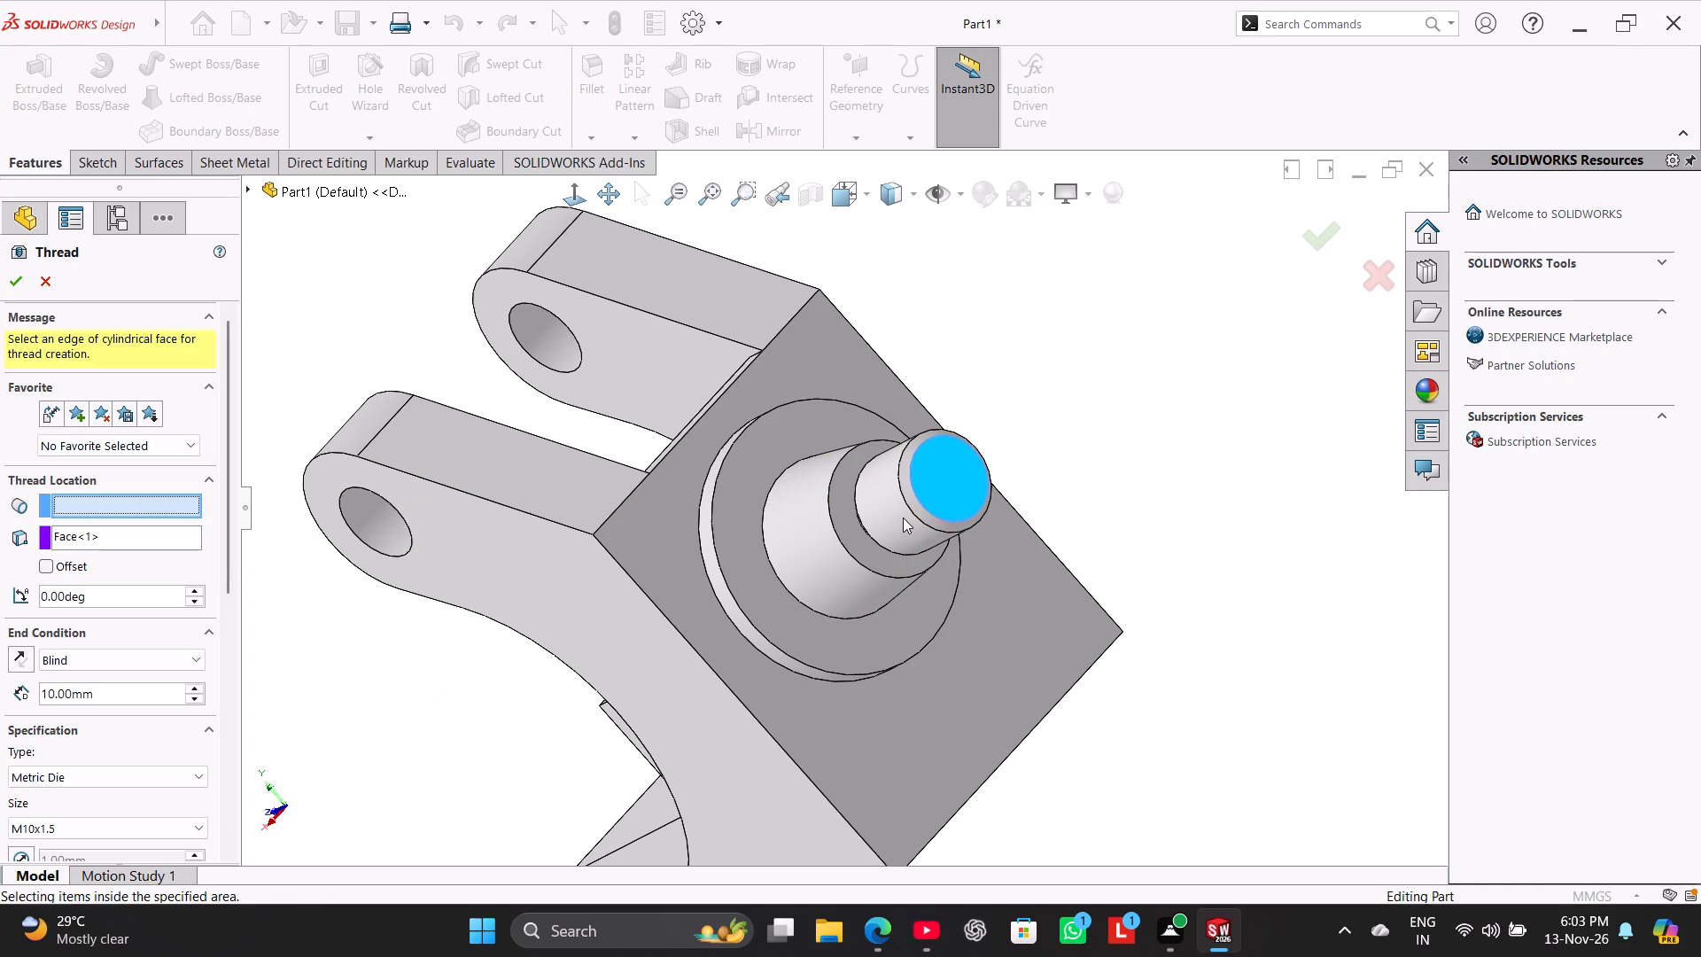
pyautogui.click(919, 519)
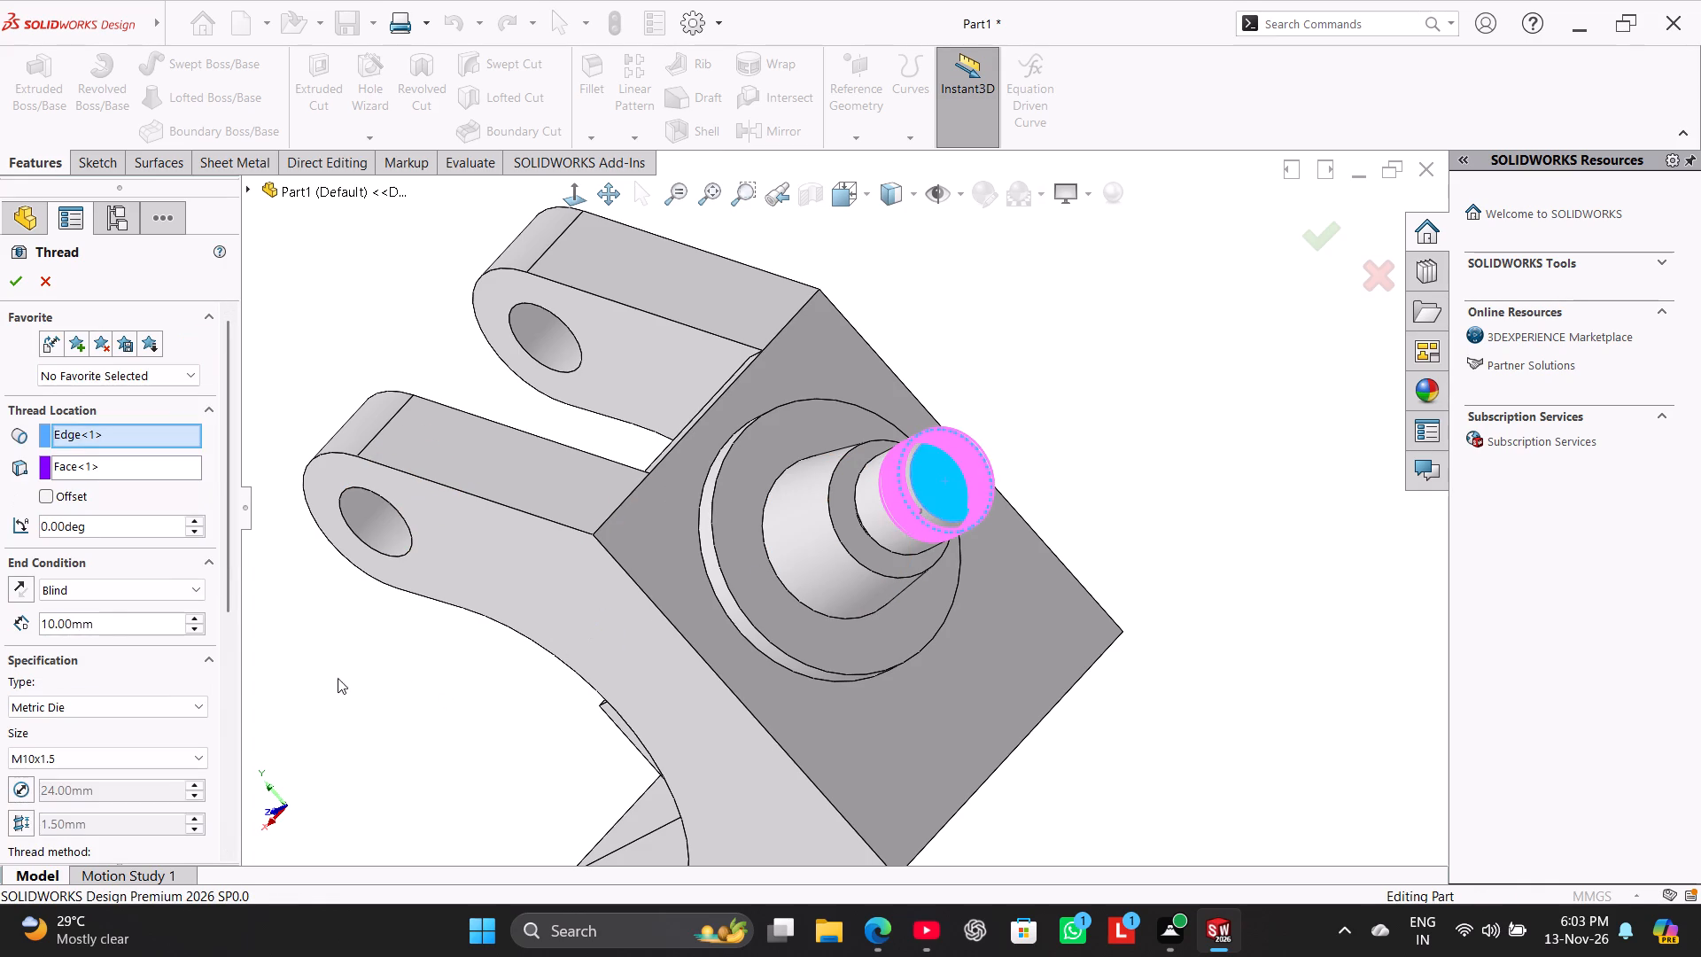
# Set the thread size to M24x2.0, keeping the Metric Die type.
pyautogui.moveTo(302, 685); pyautogui.dragTo(331, 694, button='middle')
pyautogui.moveTo(229, 551); pyautogui.dragTo(229, 598)
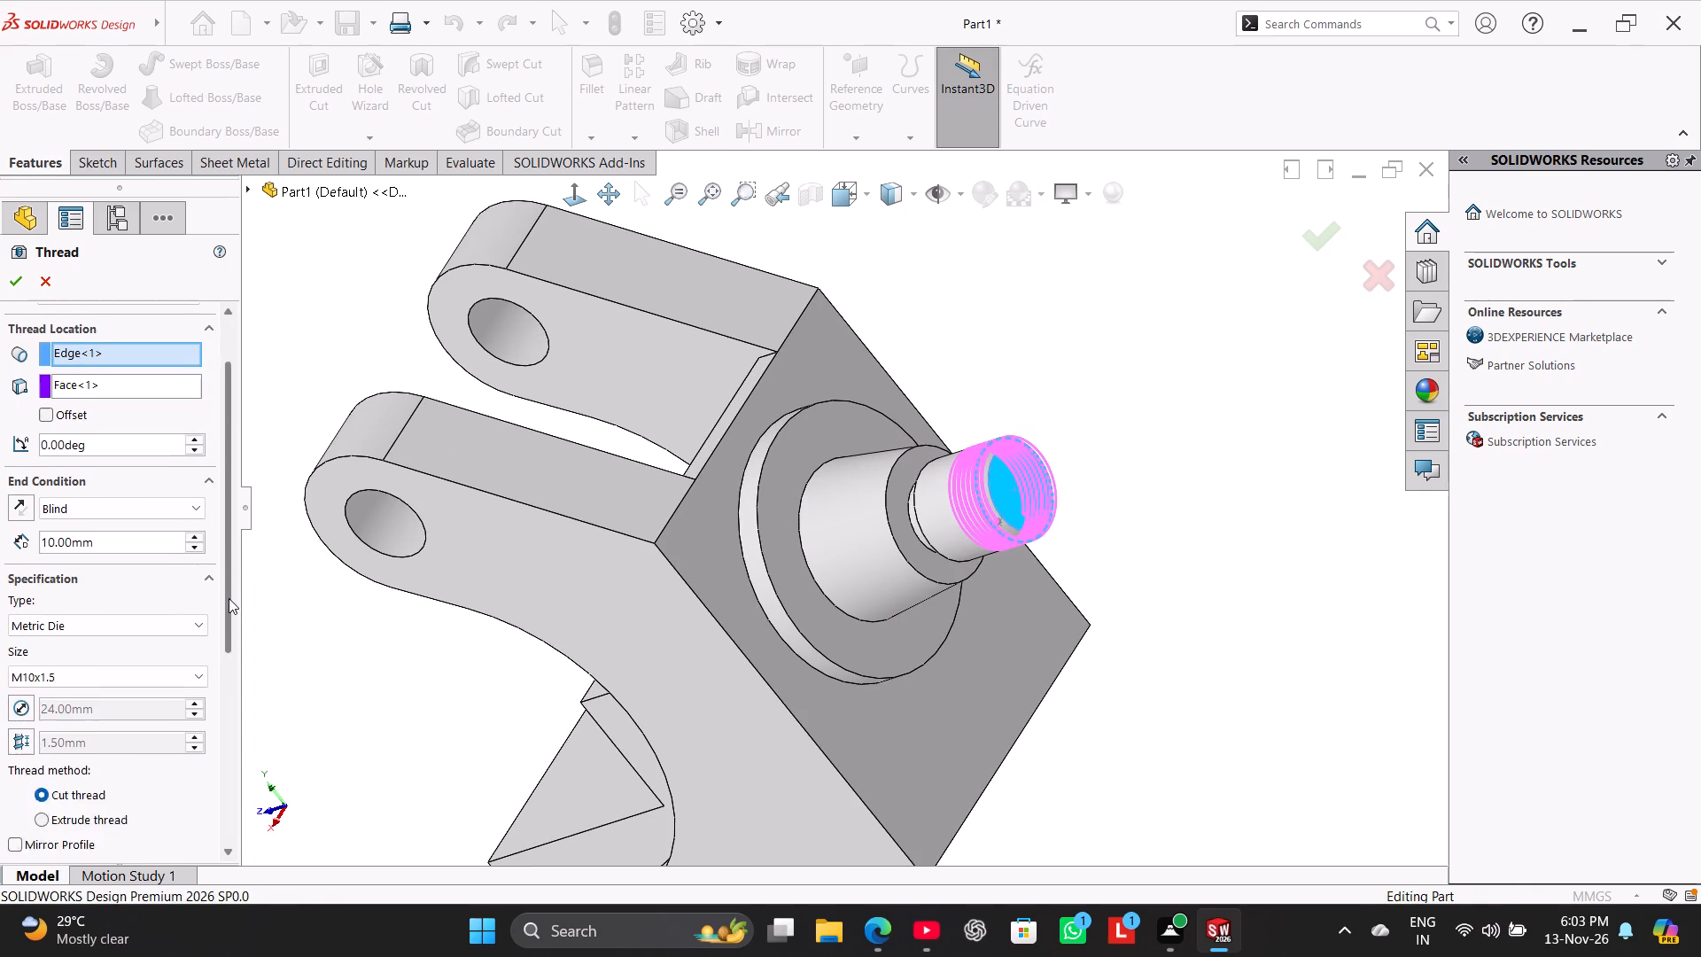
pyautogui.moveTo(229, 598); pyautogui.dragTo(229, 608)
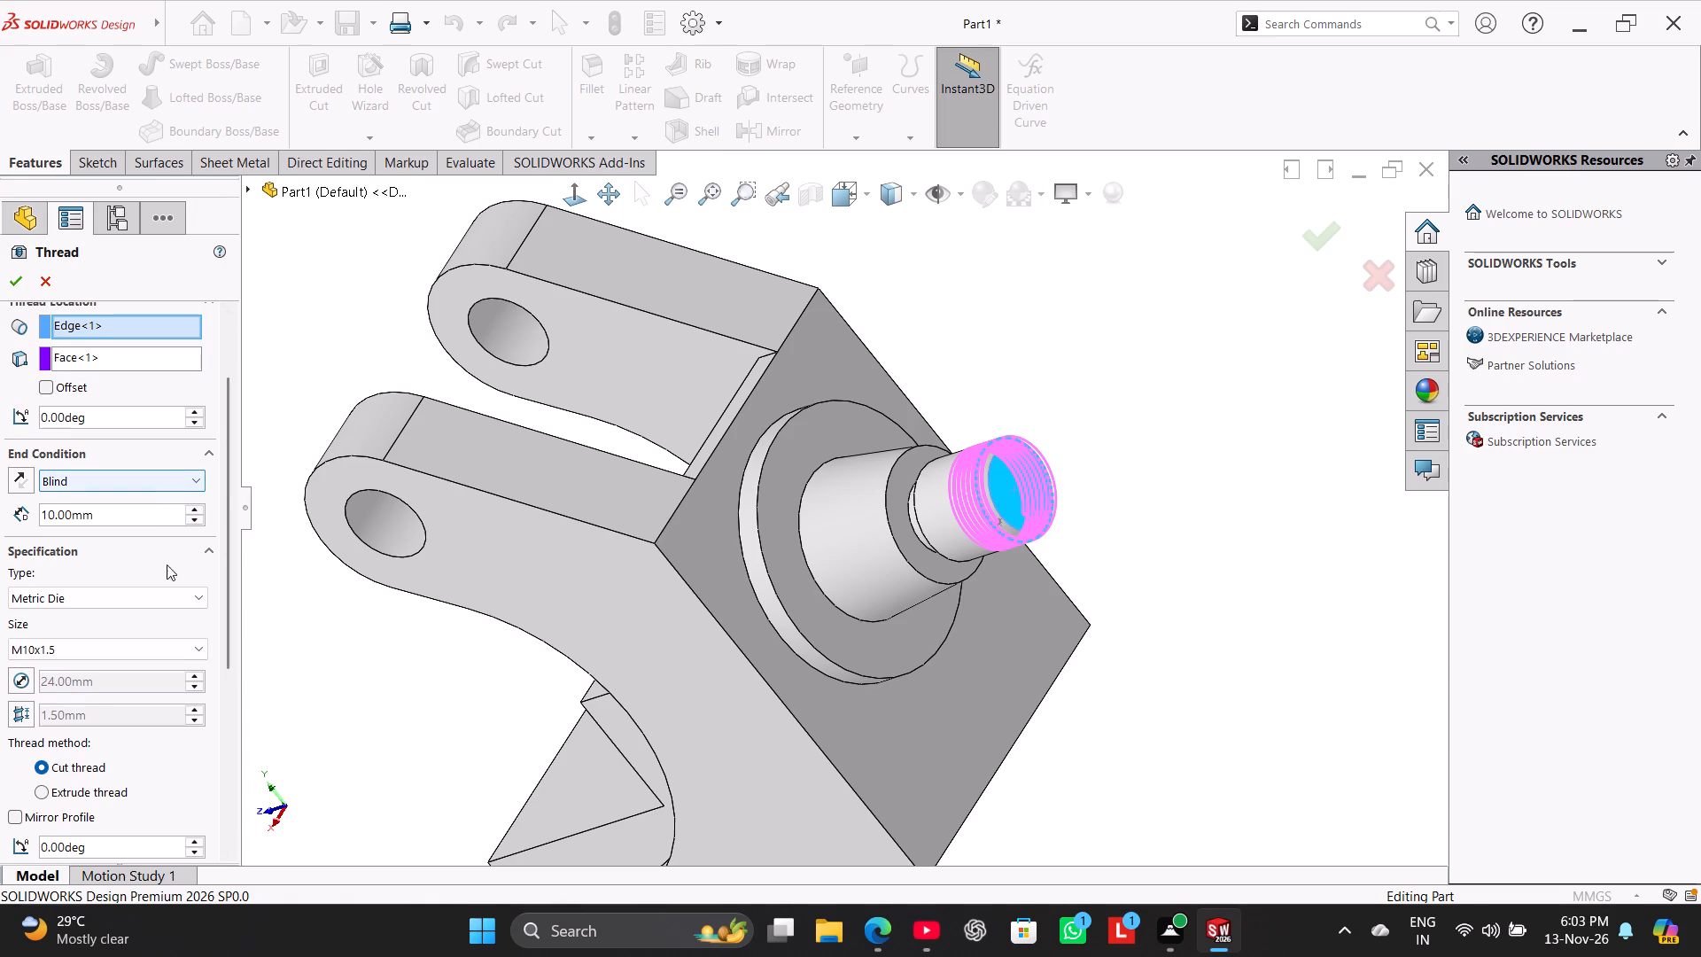
pyautogui.click(179, 594)
pyautogui.click(179, 595)
pyautogui.click(167, 659)
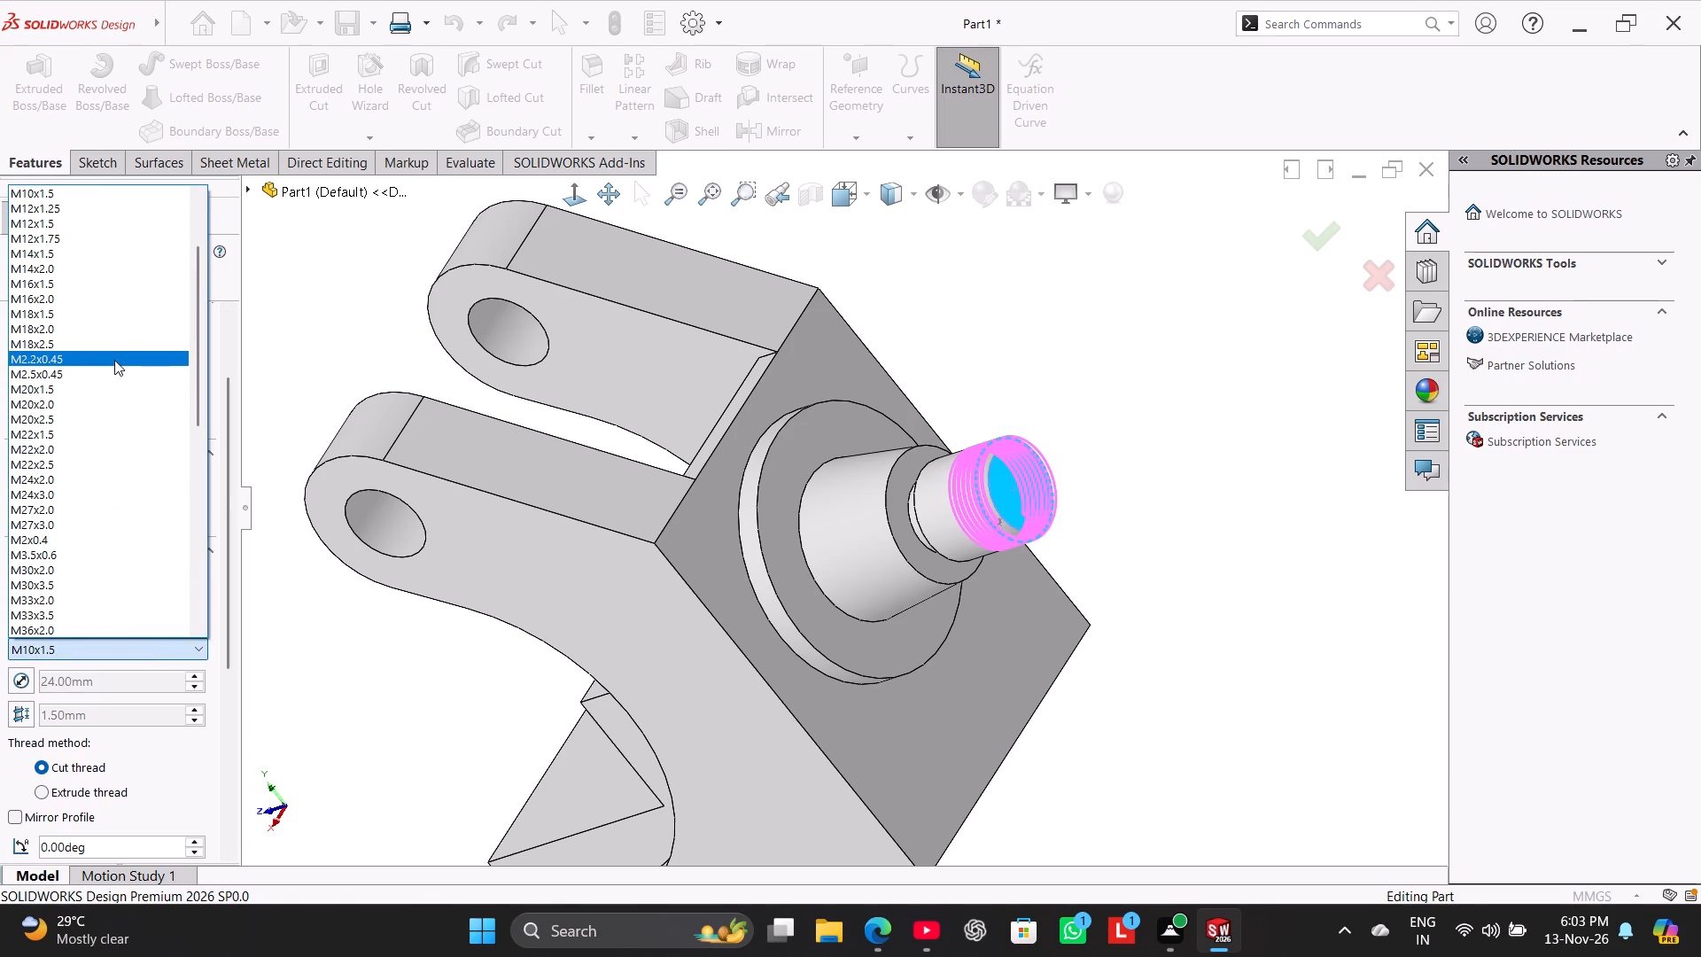
pyautogui.click(120, 475)
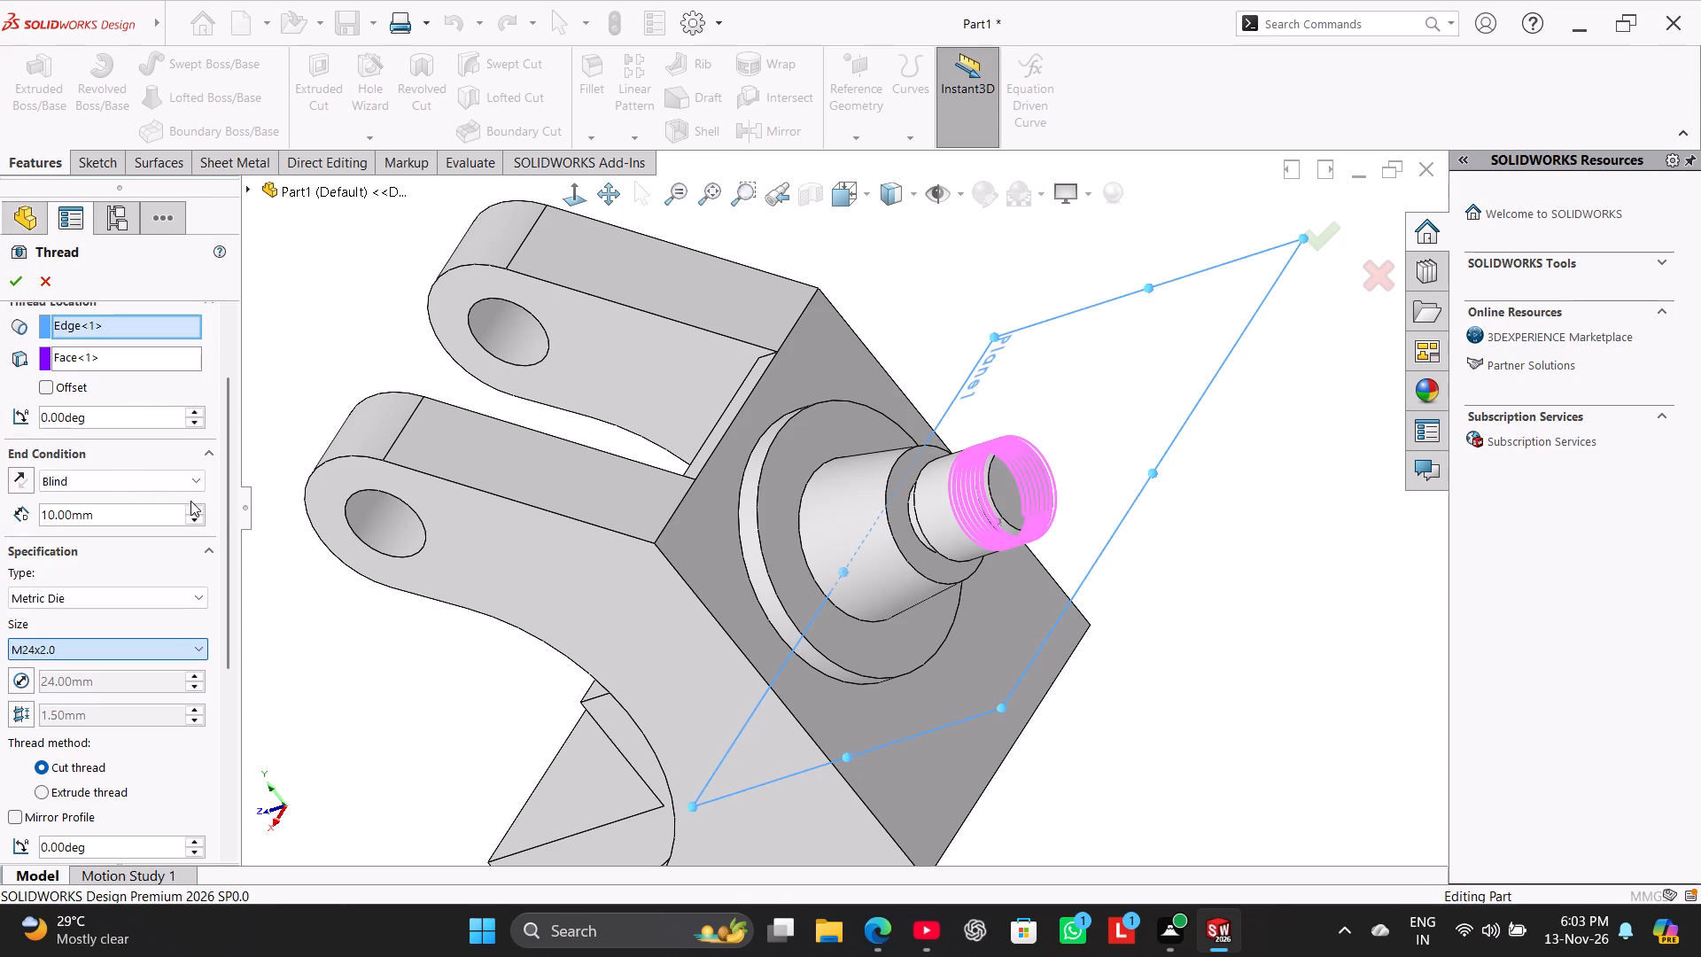
# Set the thread's end condition to Up To Selection, ending at the end cylinder's inner face beside the relief groove.
pyautogui.moveTo(223, 532); pyautogui.dragTo(223, 547)
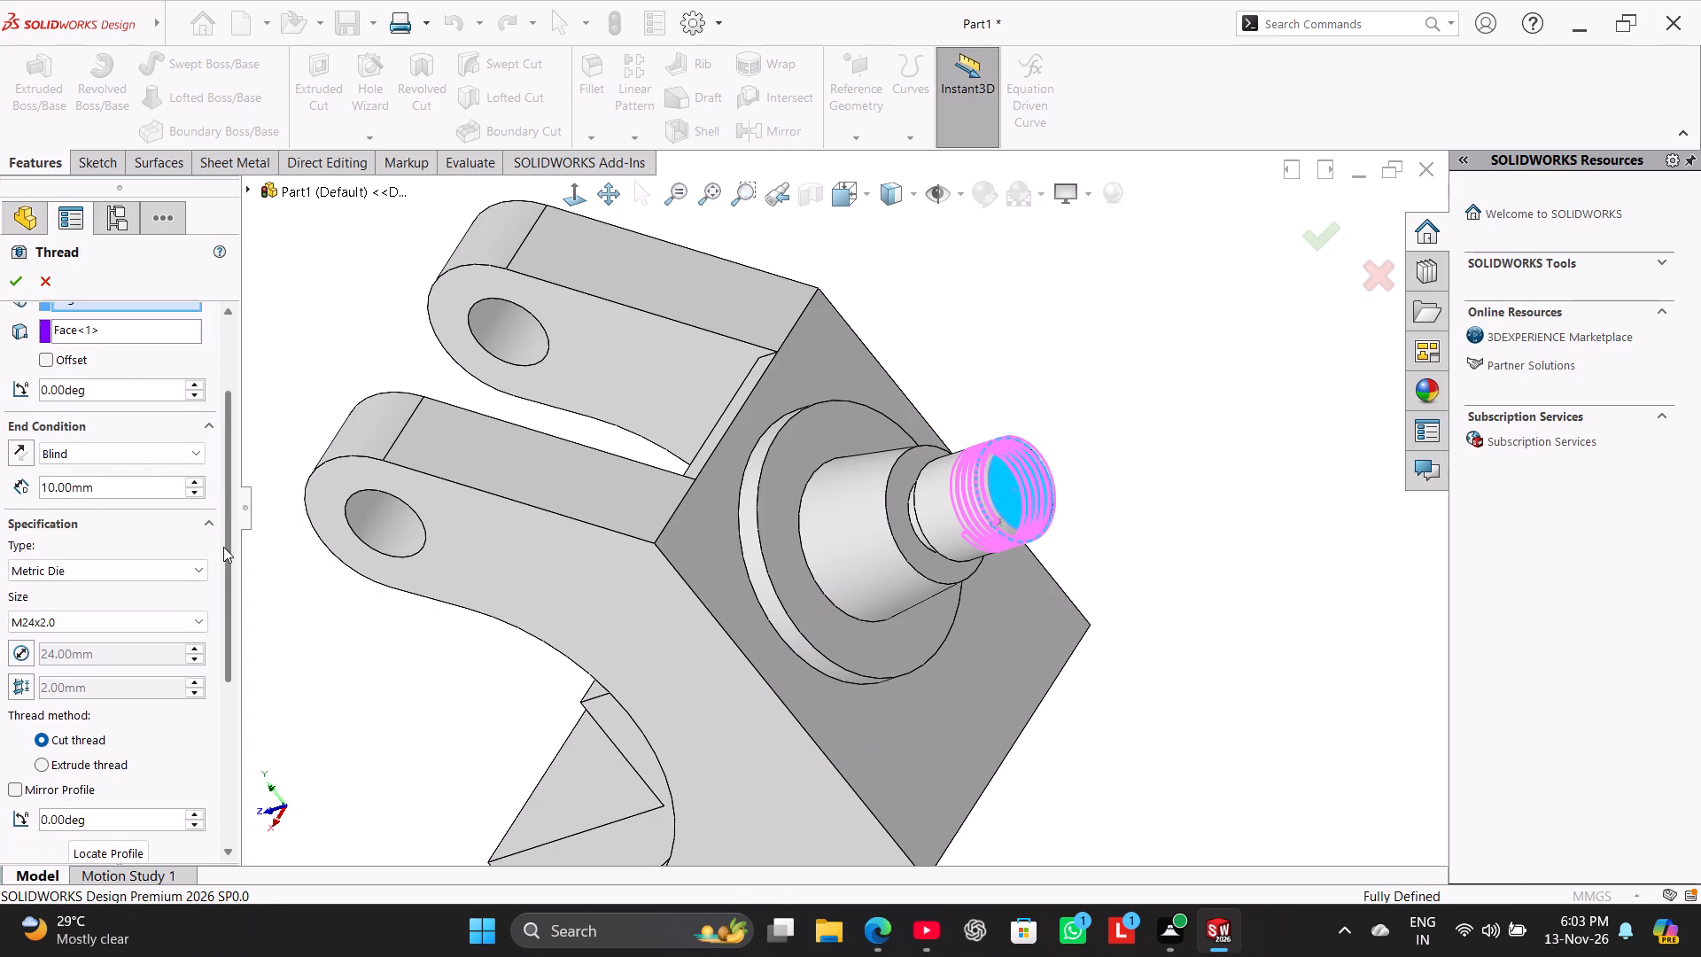
pyautogui.moveTo(223, 547); pyautogui.dragTo(228, 610)
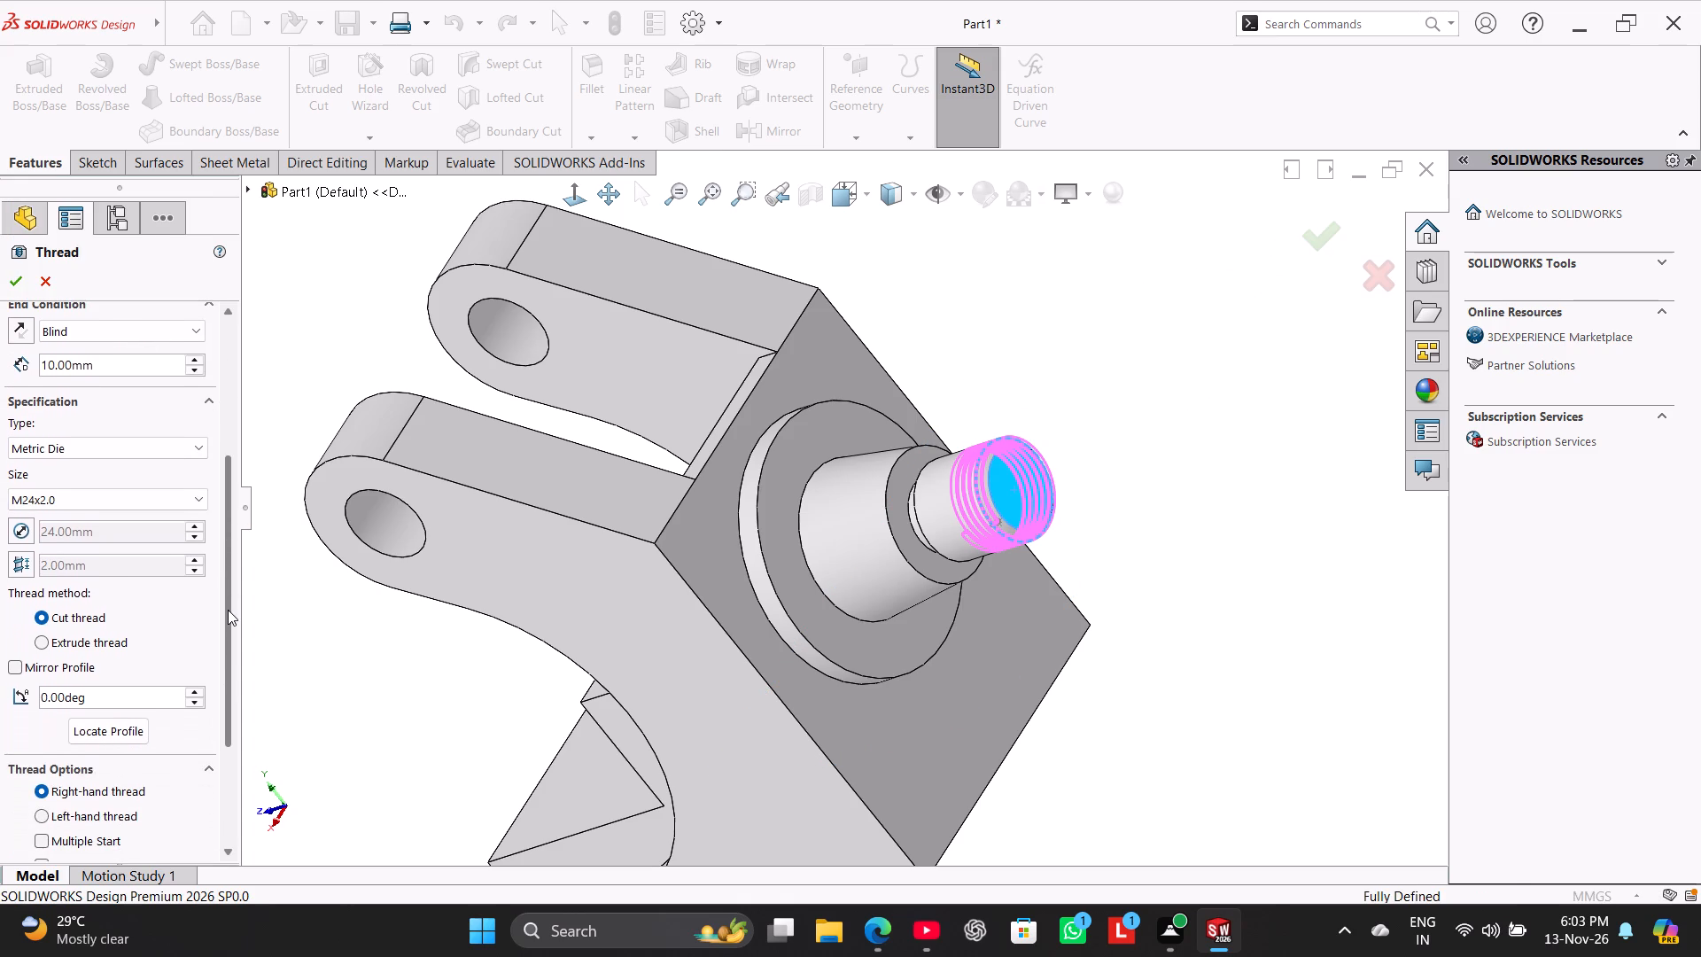
pyautogui.moveTo(228, 610); pyautogui.dragTo(228, 634)
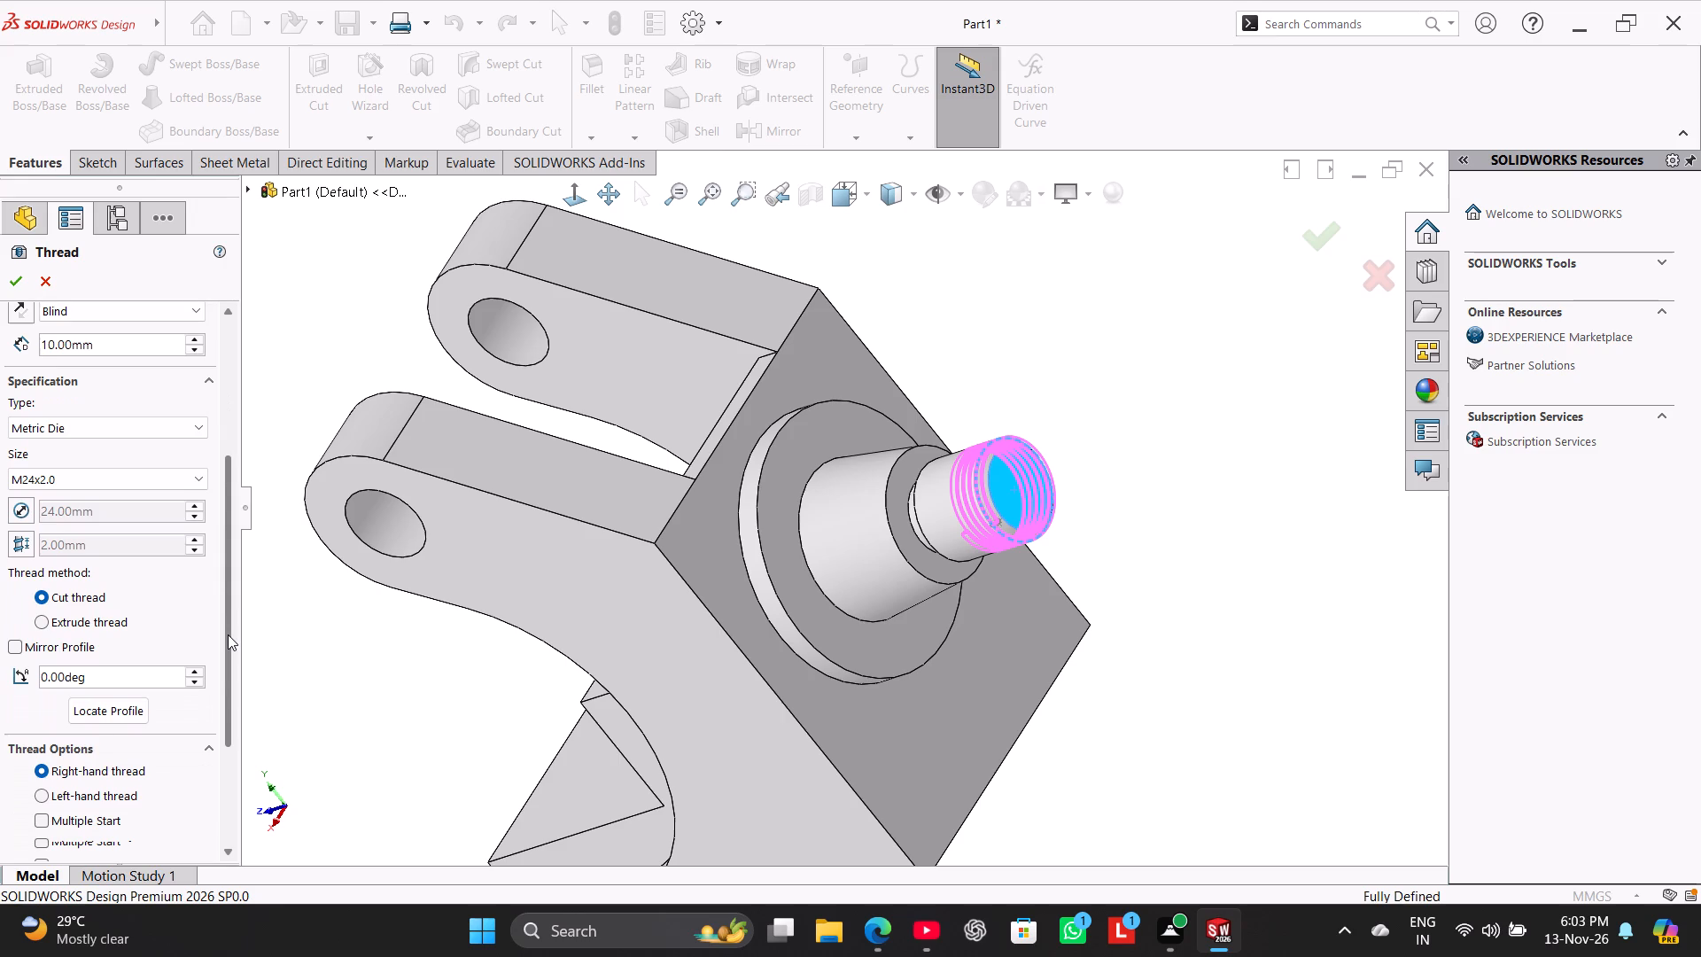
pyautogui.moveTo(228, 634); pyautogui.dragTo(239, 572)
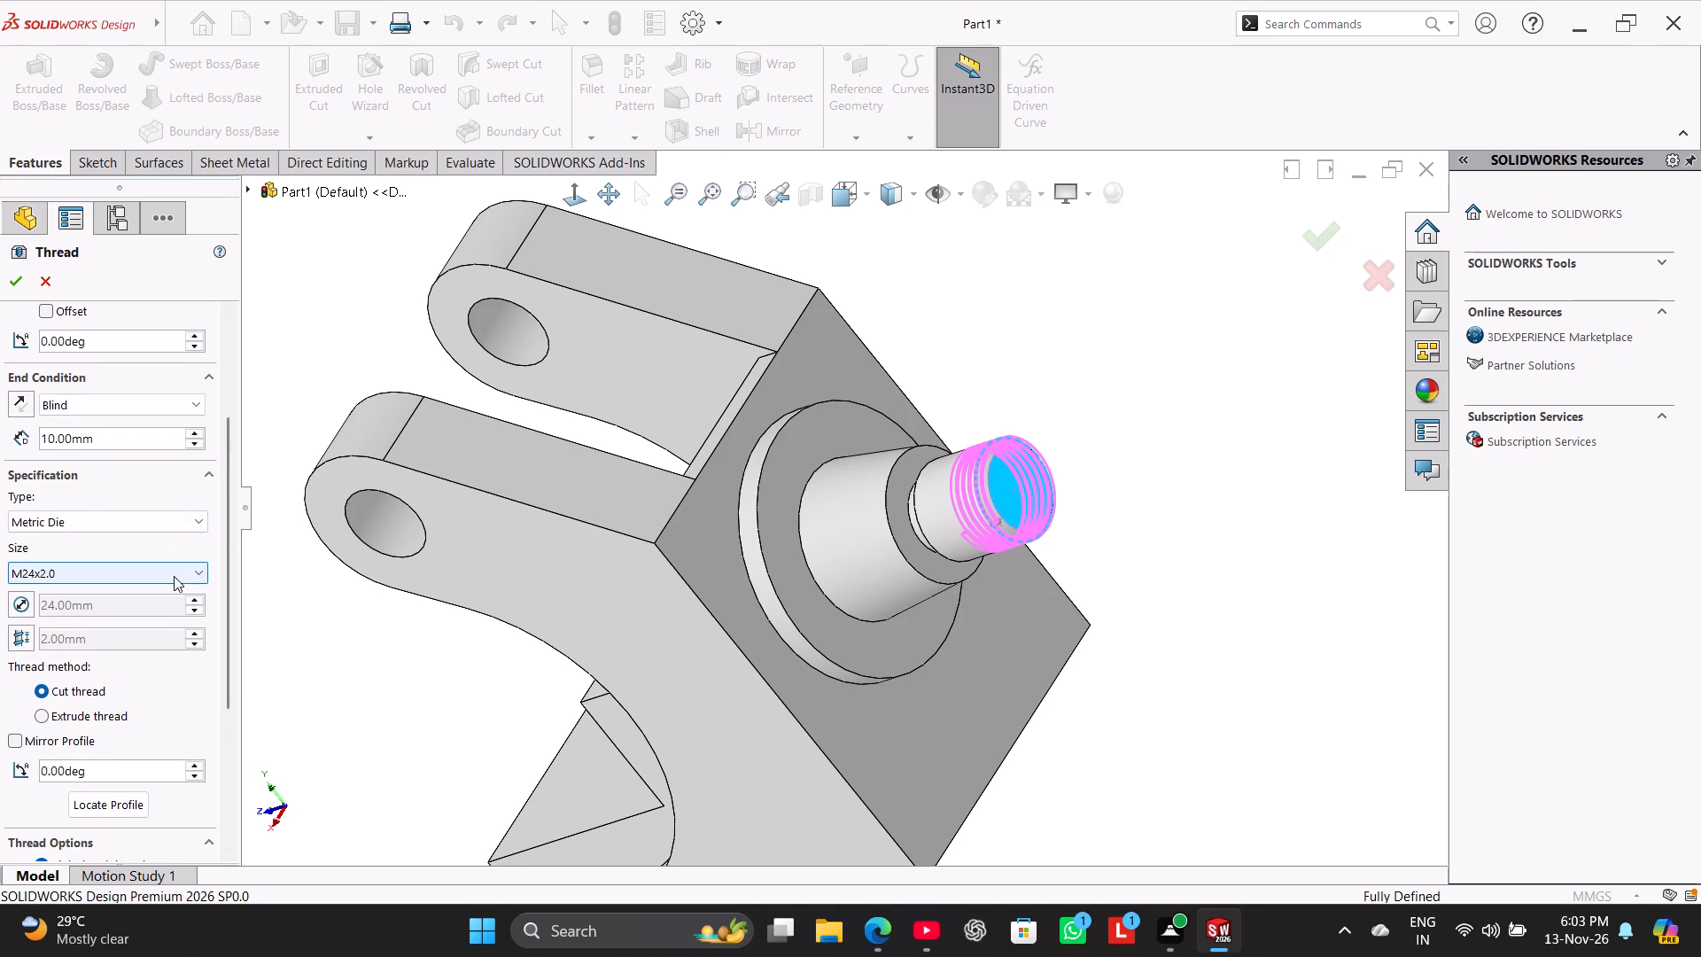
pyautogui.moveTo(230, 626); pyautogui.dragTo(229, 674)
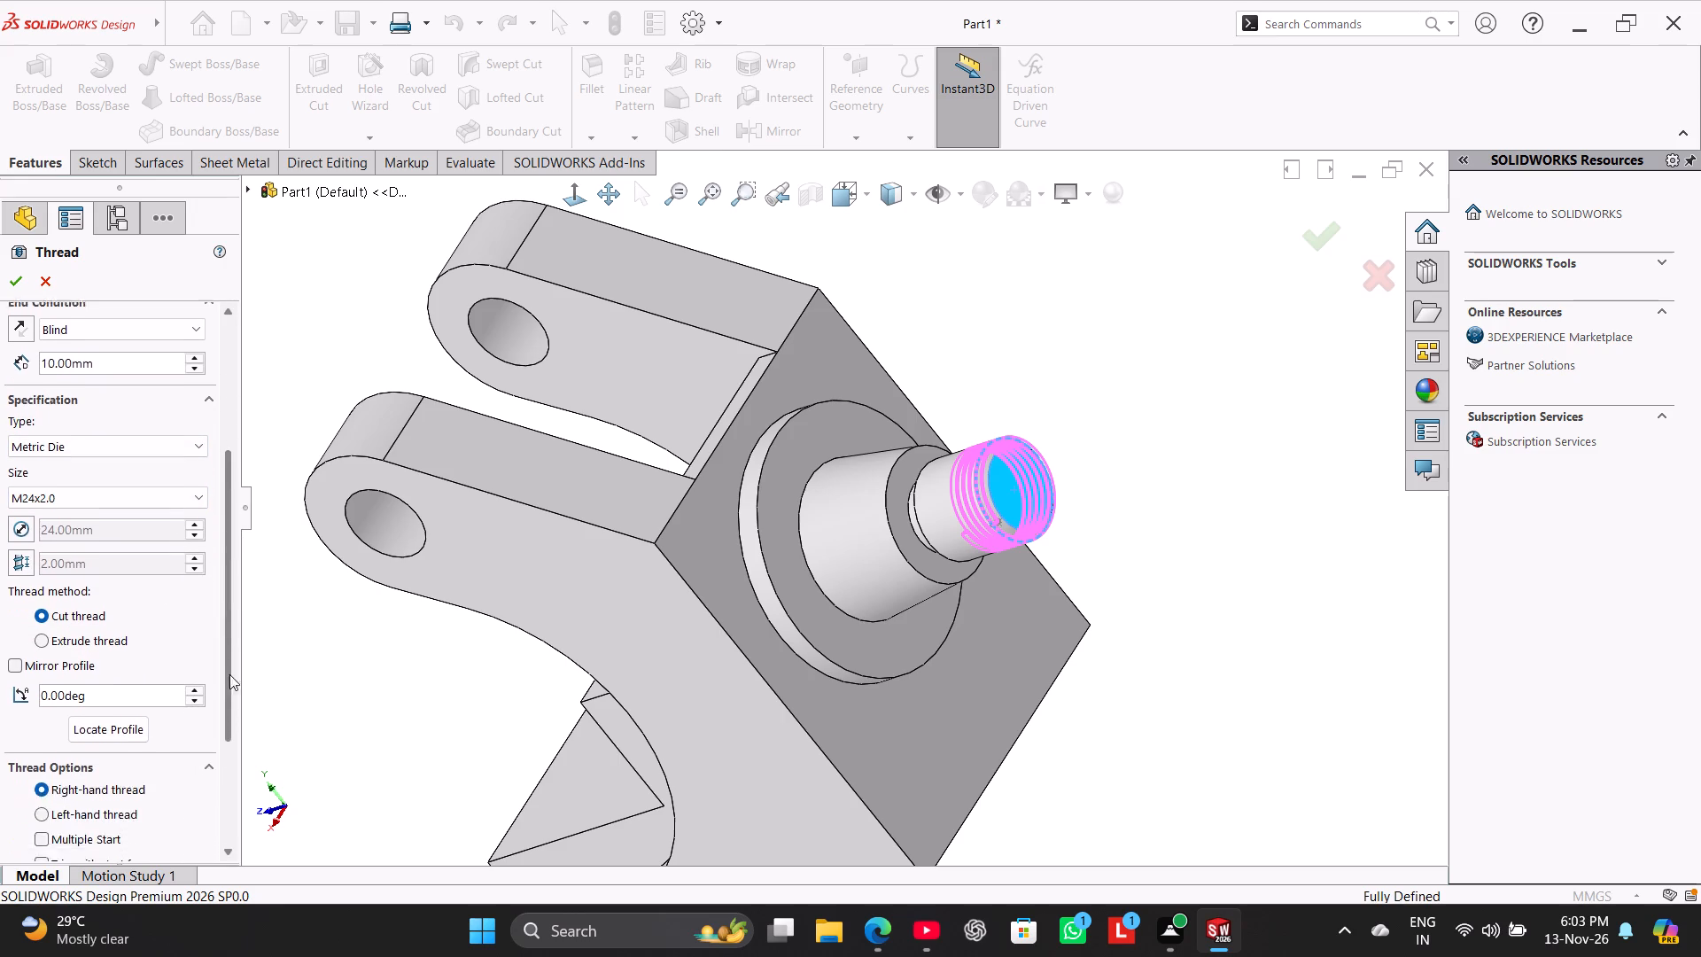
pyautogui.moveTo(229, 674); pyautogui.dragTo(243, 540)
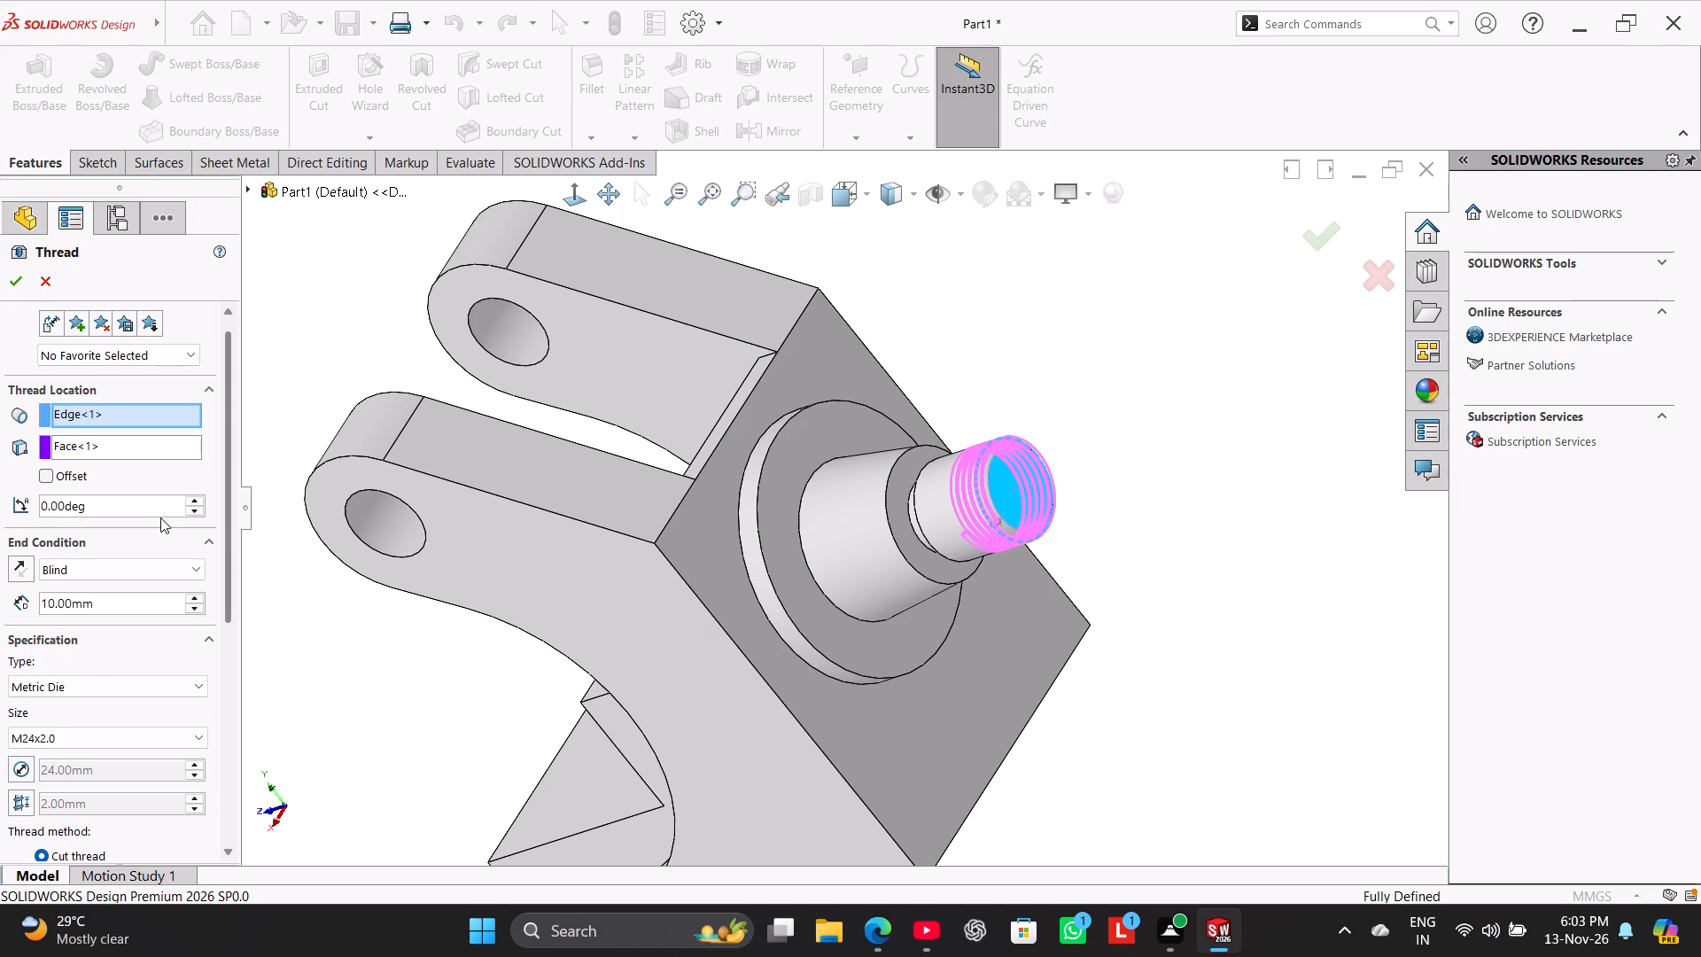
pyautogui.click(145, 574)
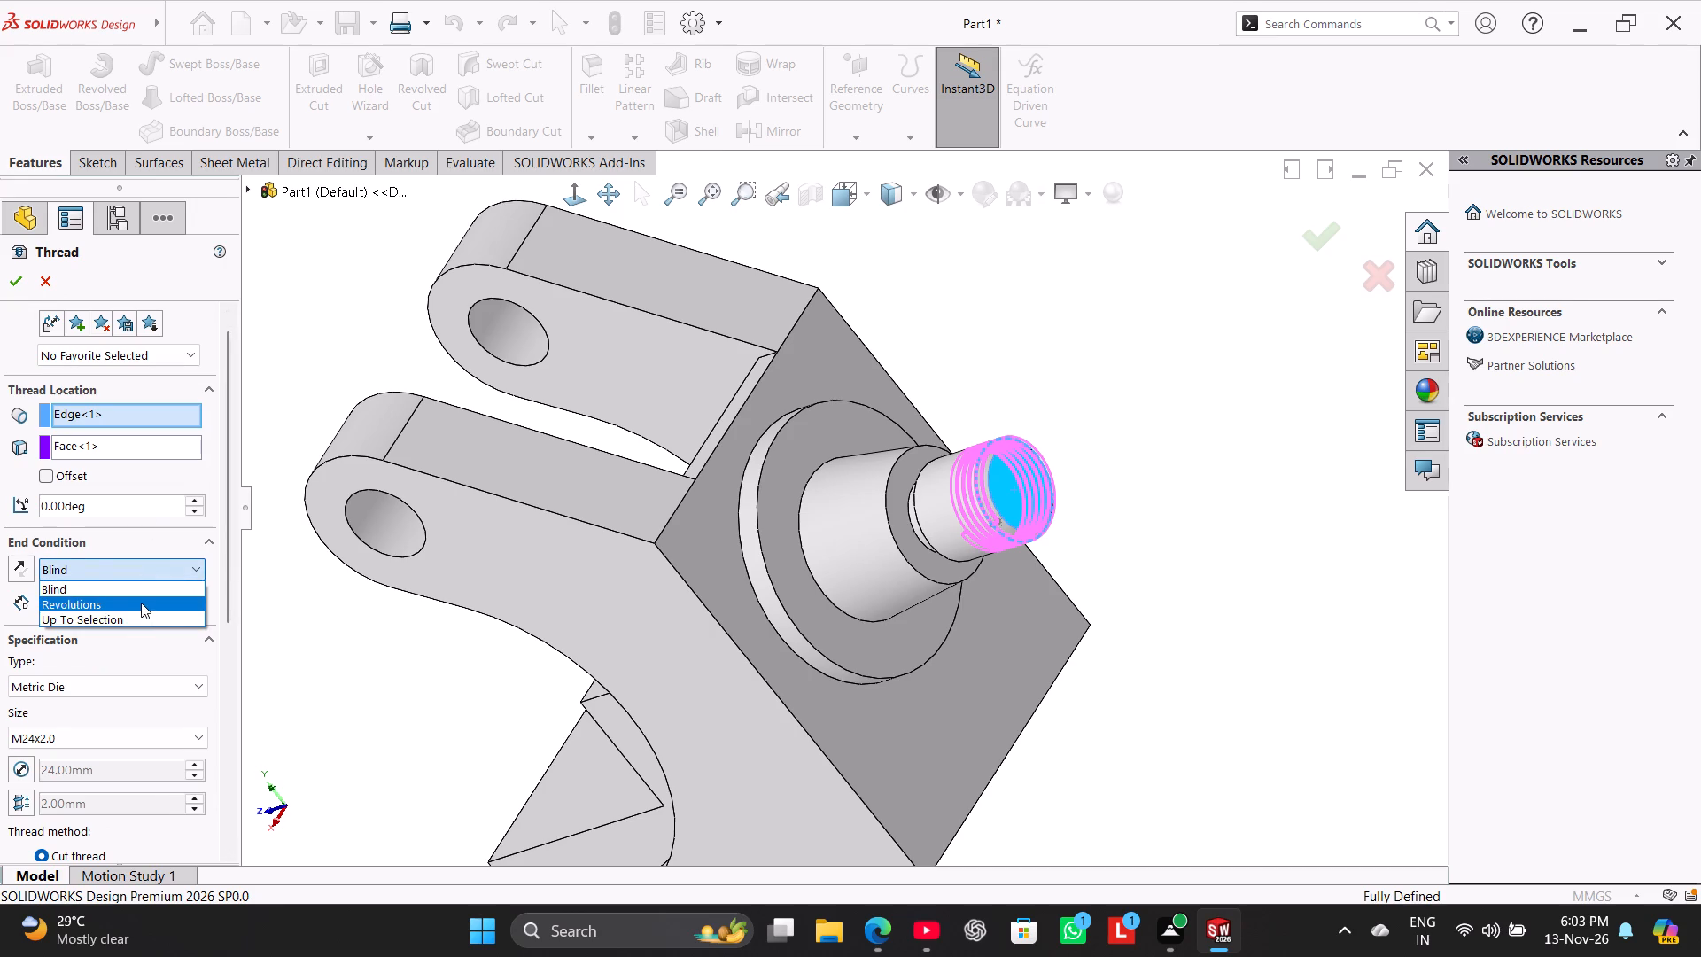
pyautogui.click(141, 603)
pyautogui.click(148, 559)
pyautogui.click(150, 621)
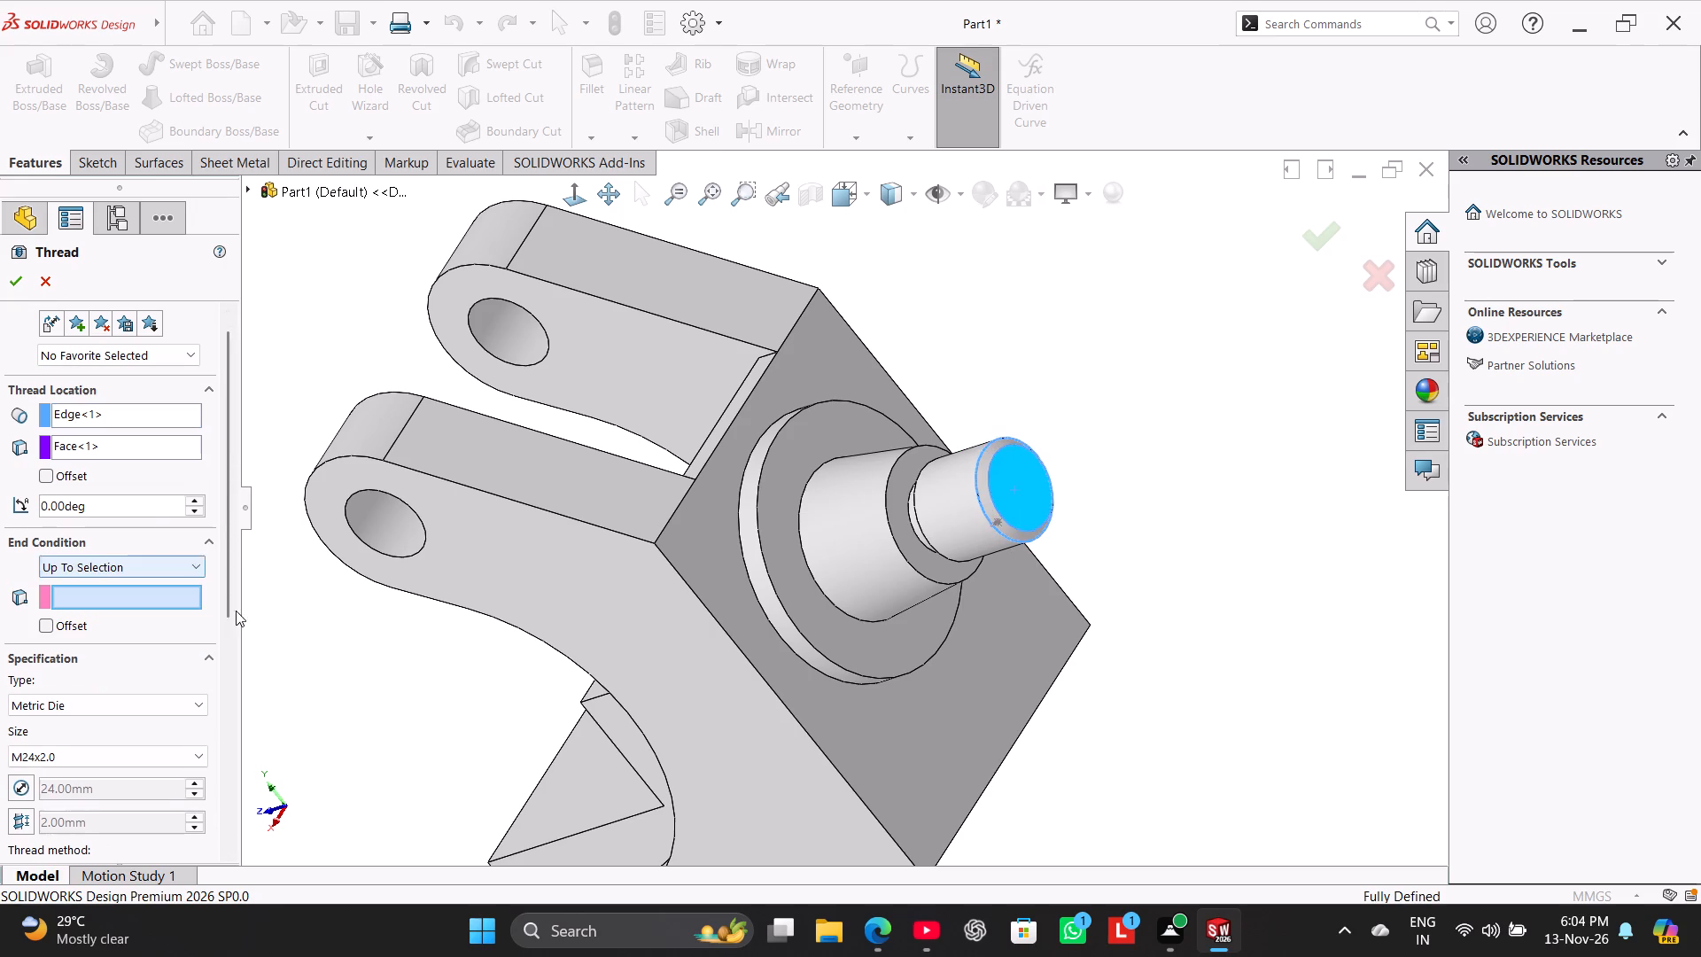
pyautogui.moveTo(730, 541); pyautogui.dragTo(812, 567, button='middle')
pyautogui.scroll(-5, 858, 528)
pyautogui.moveTo(945, 595); pyautogui.dragTo(972, 591, button='middle')
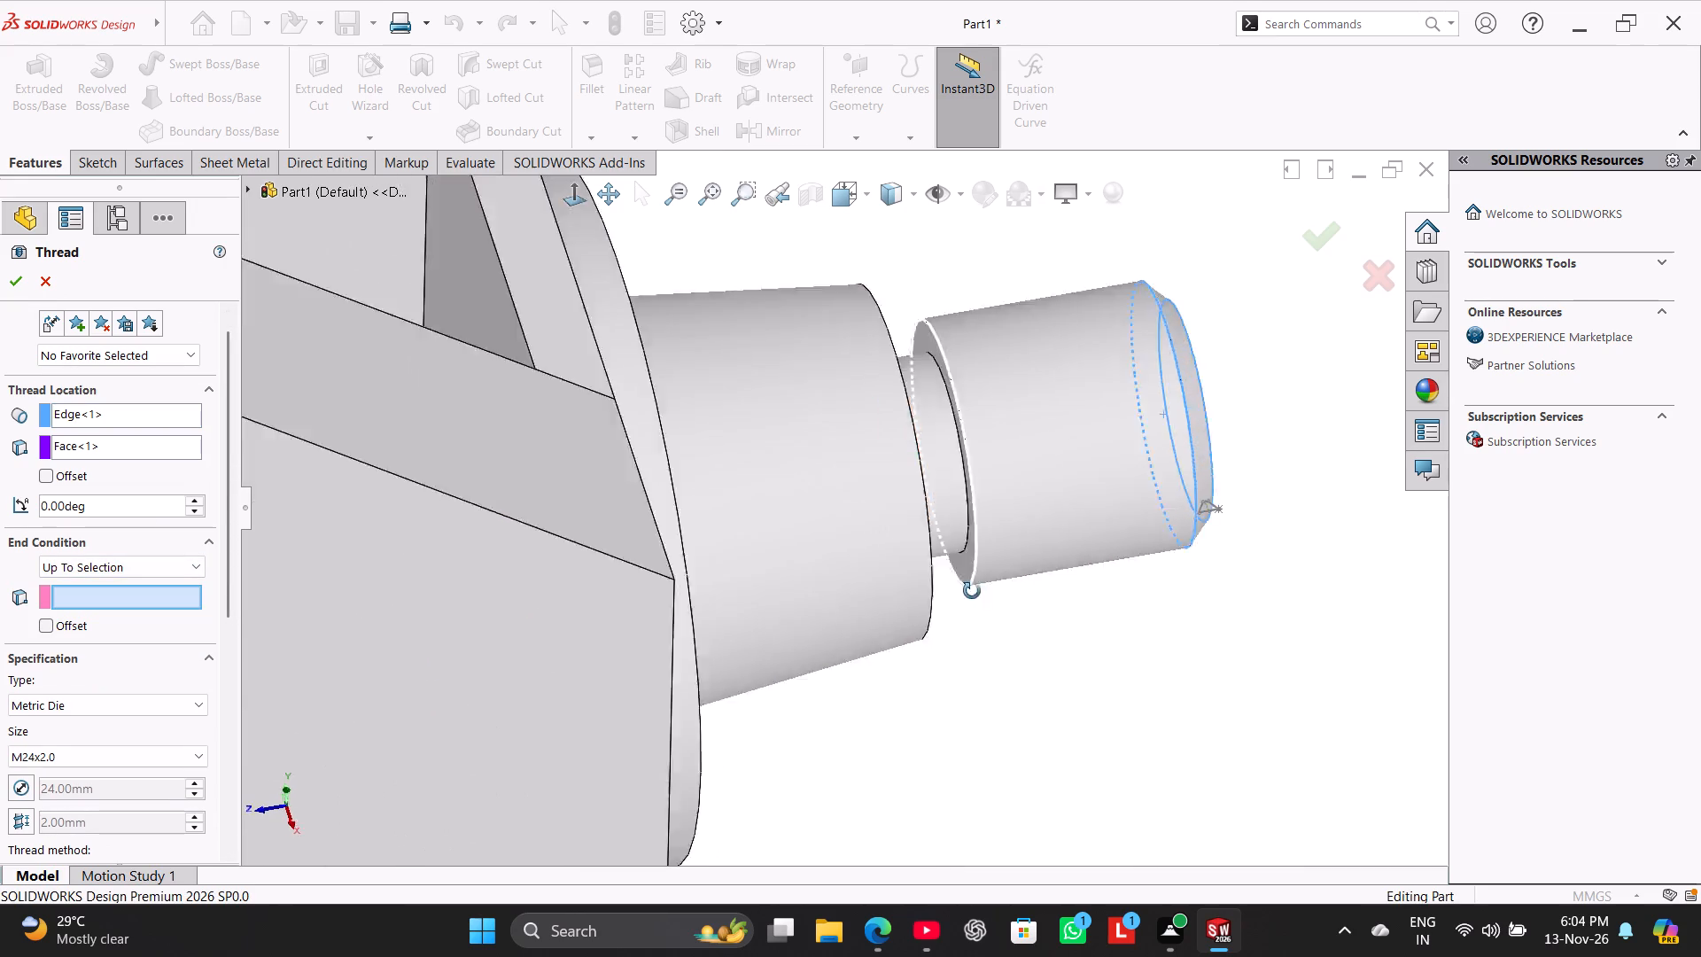
pyautogui.moveTo(972, 591); pyautogui.dragTo(989, 587, button='middle')
pyautogui.click(980, 541)
pyautogui.moveTo(991, 675); pyautogui.dragTo(910, 720, button='middle')
pyautogui.scroll(5, 854, 701)
pyautogui.scroll(1, 784, 672)
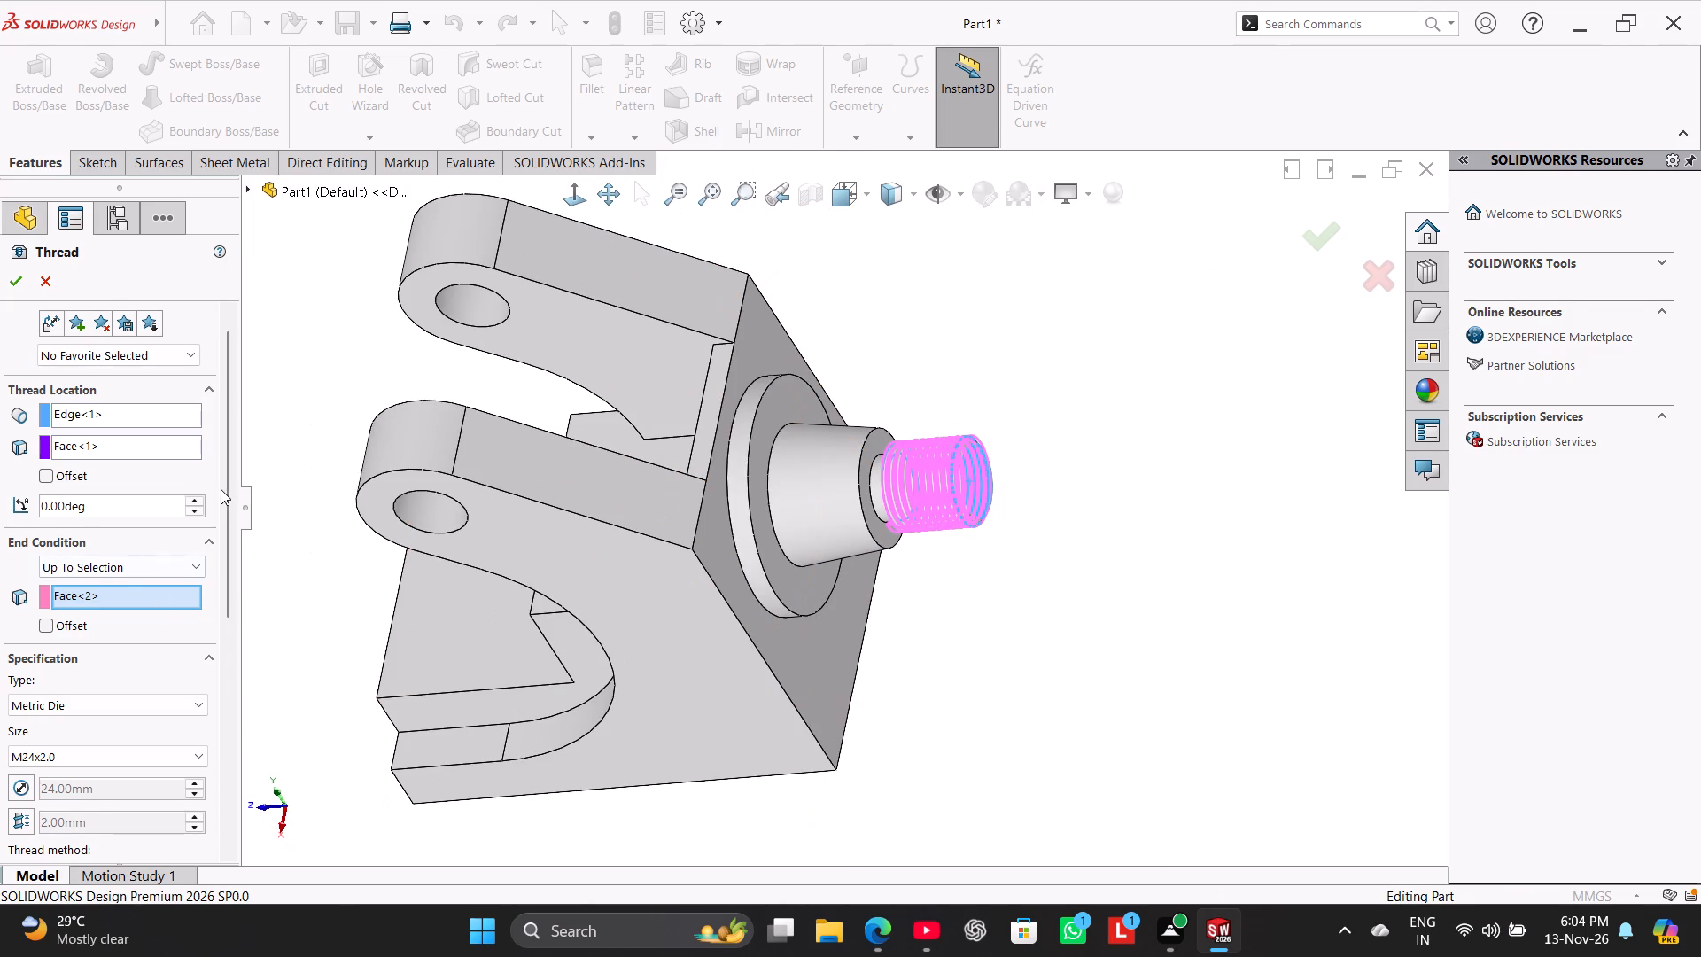
# Offset the thread's start by 2 mm and reverse the offset so the thread begins beyond the shaft's free end.
pyautogui.moveTo(229, 502); pyautogui.dragTo(229, 520)
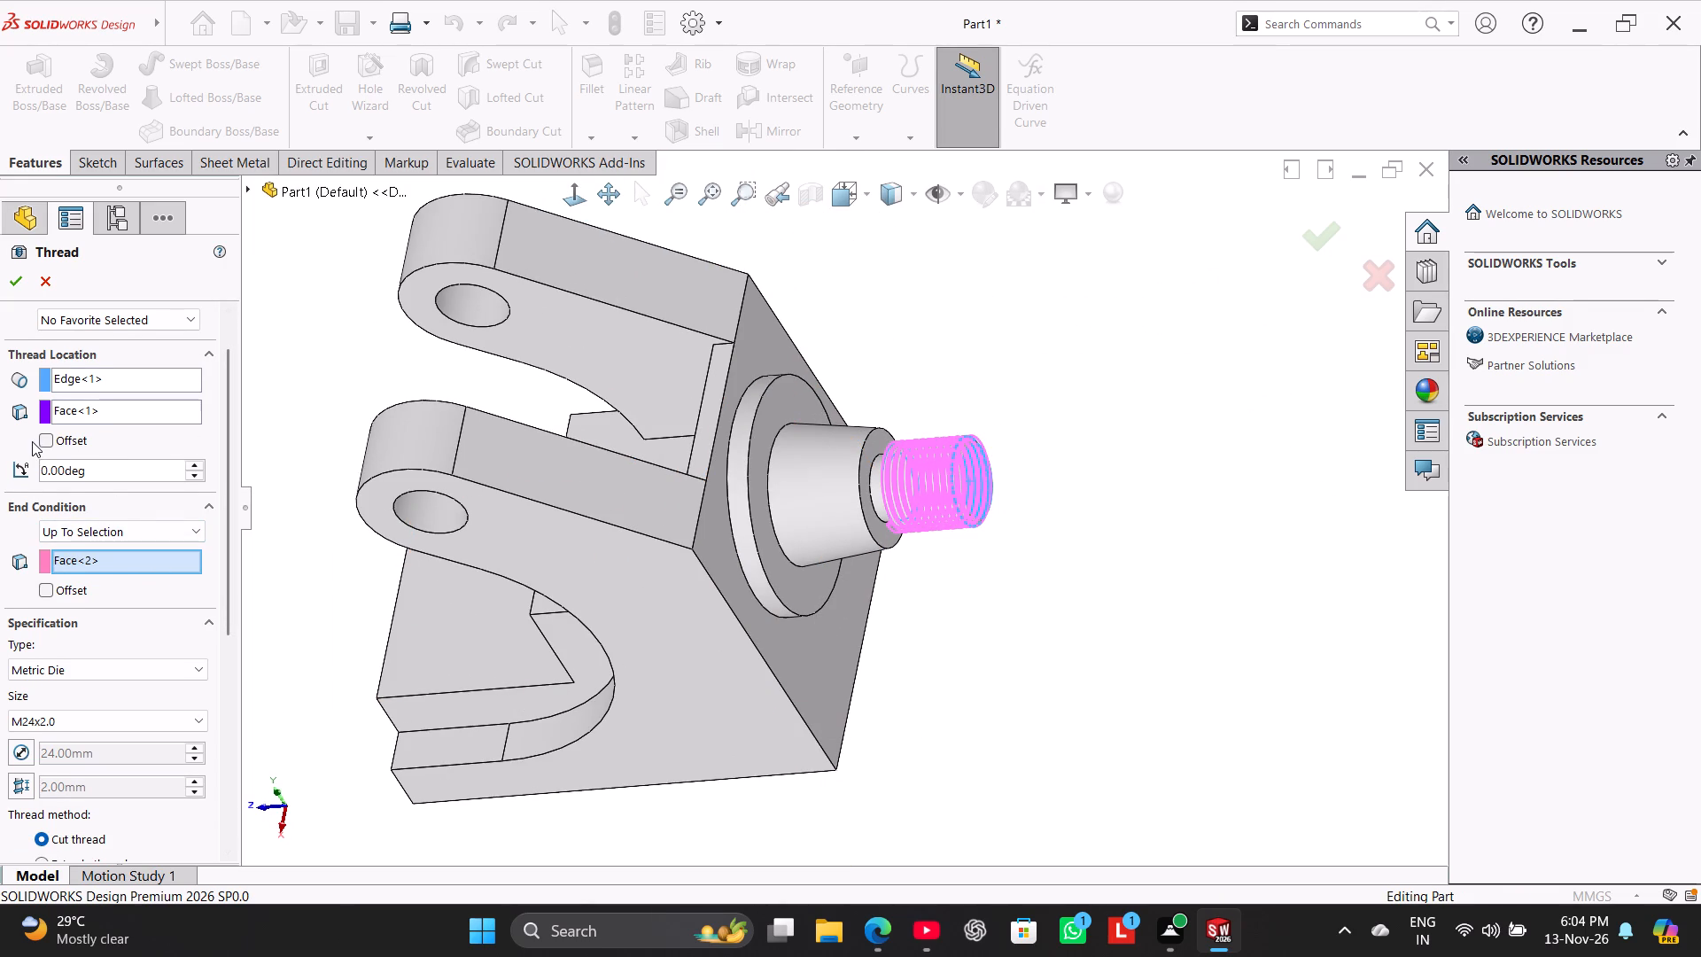
pyautogui.click(51, 441)
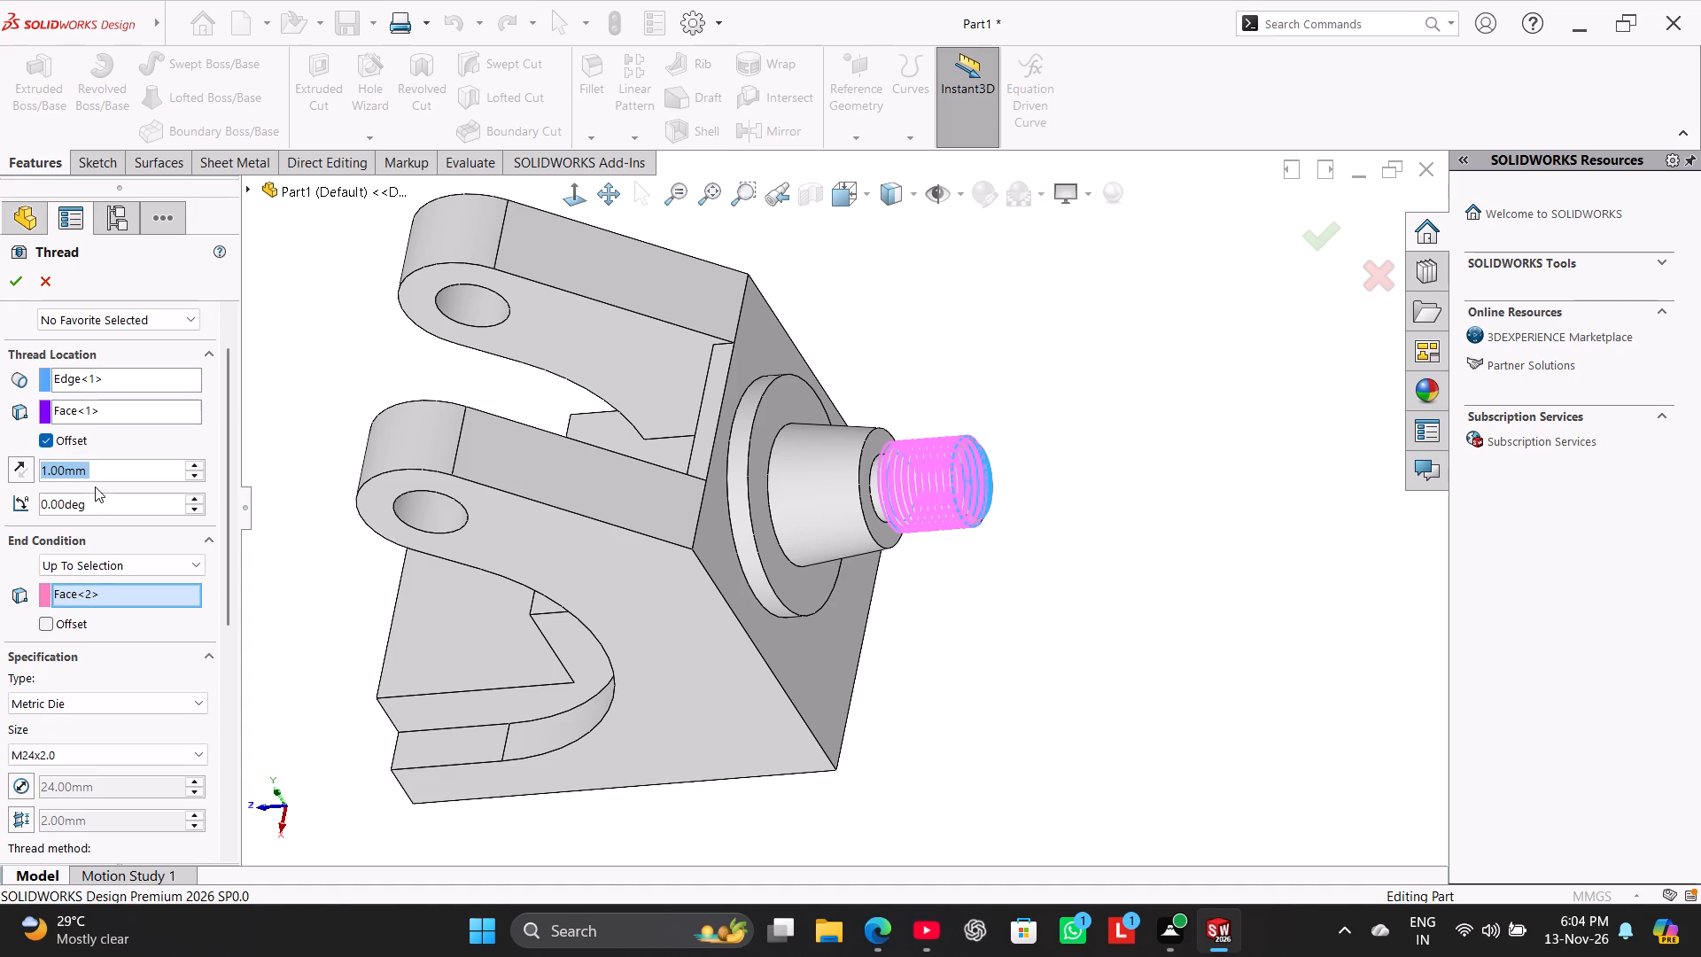
pyautogui.press('2')
pyautogui.press('Return')
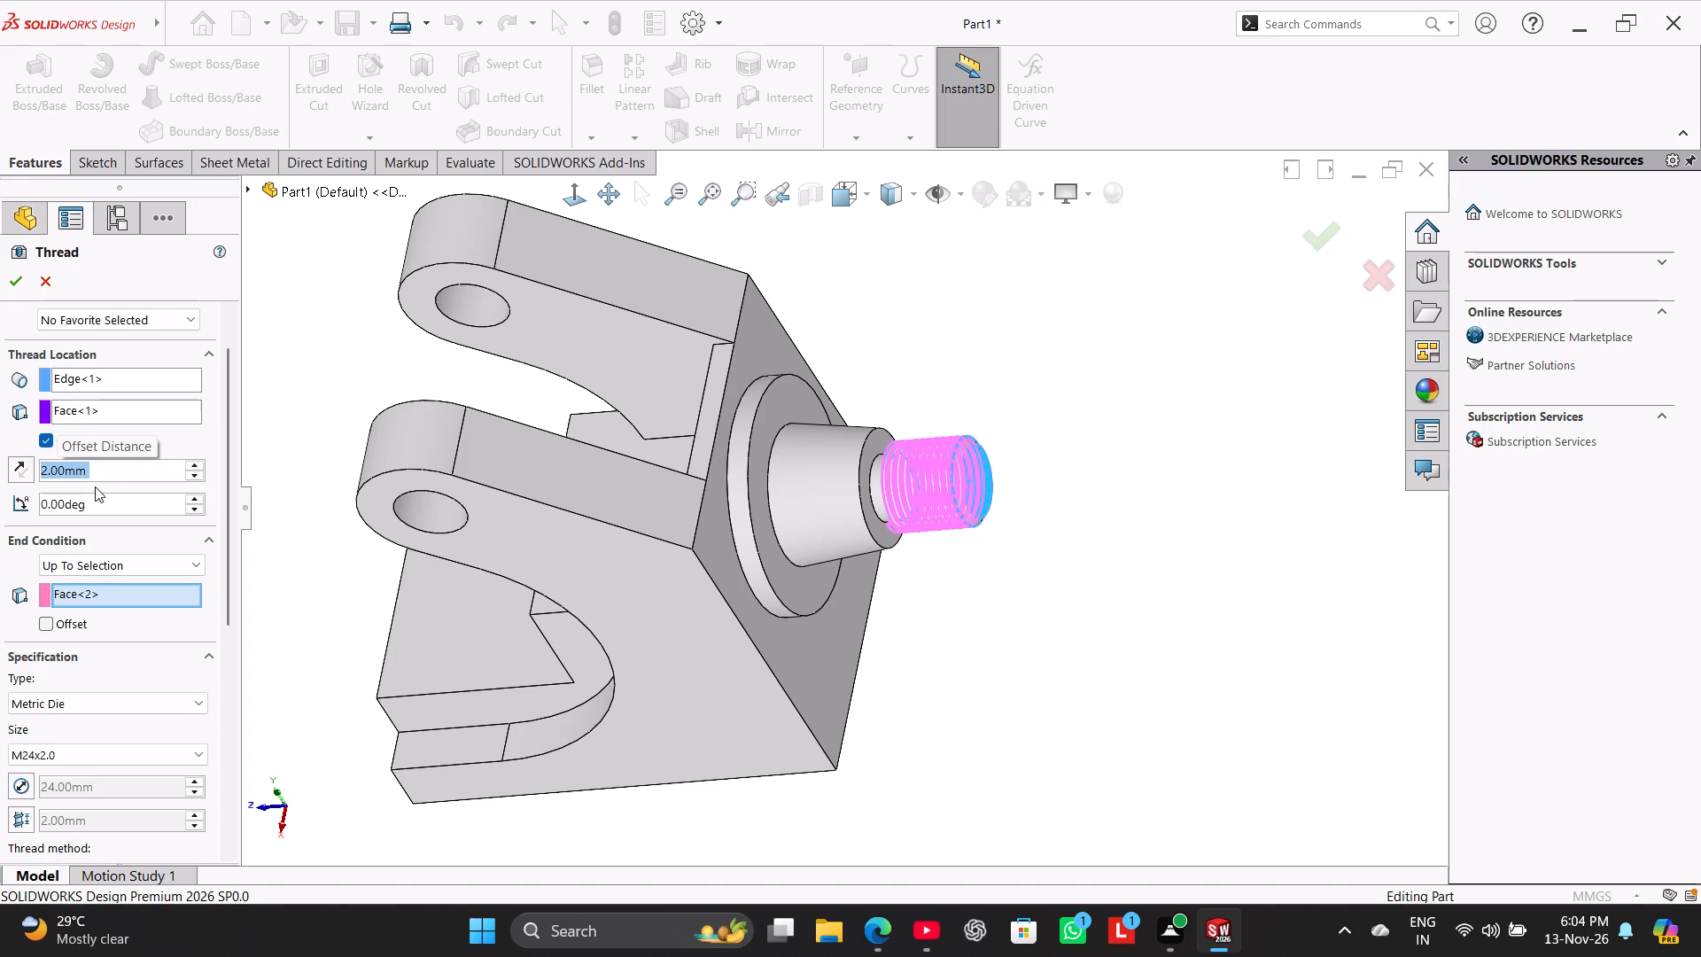
pyautogui.scroll(-4, 963, 422)
pyautogui.moveTo(1005, 576); pyautogui.dragTo(1037, 581, button='middle')
pyautogui.click(17, 471)
pyautogui.scroll(2, 280, 553)
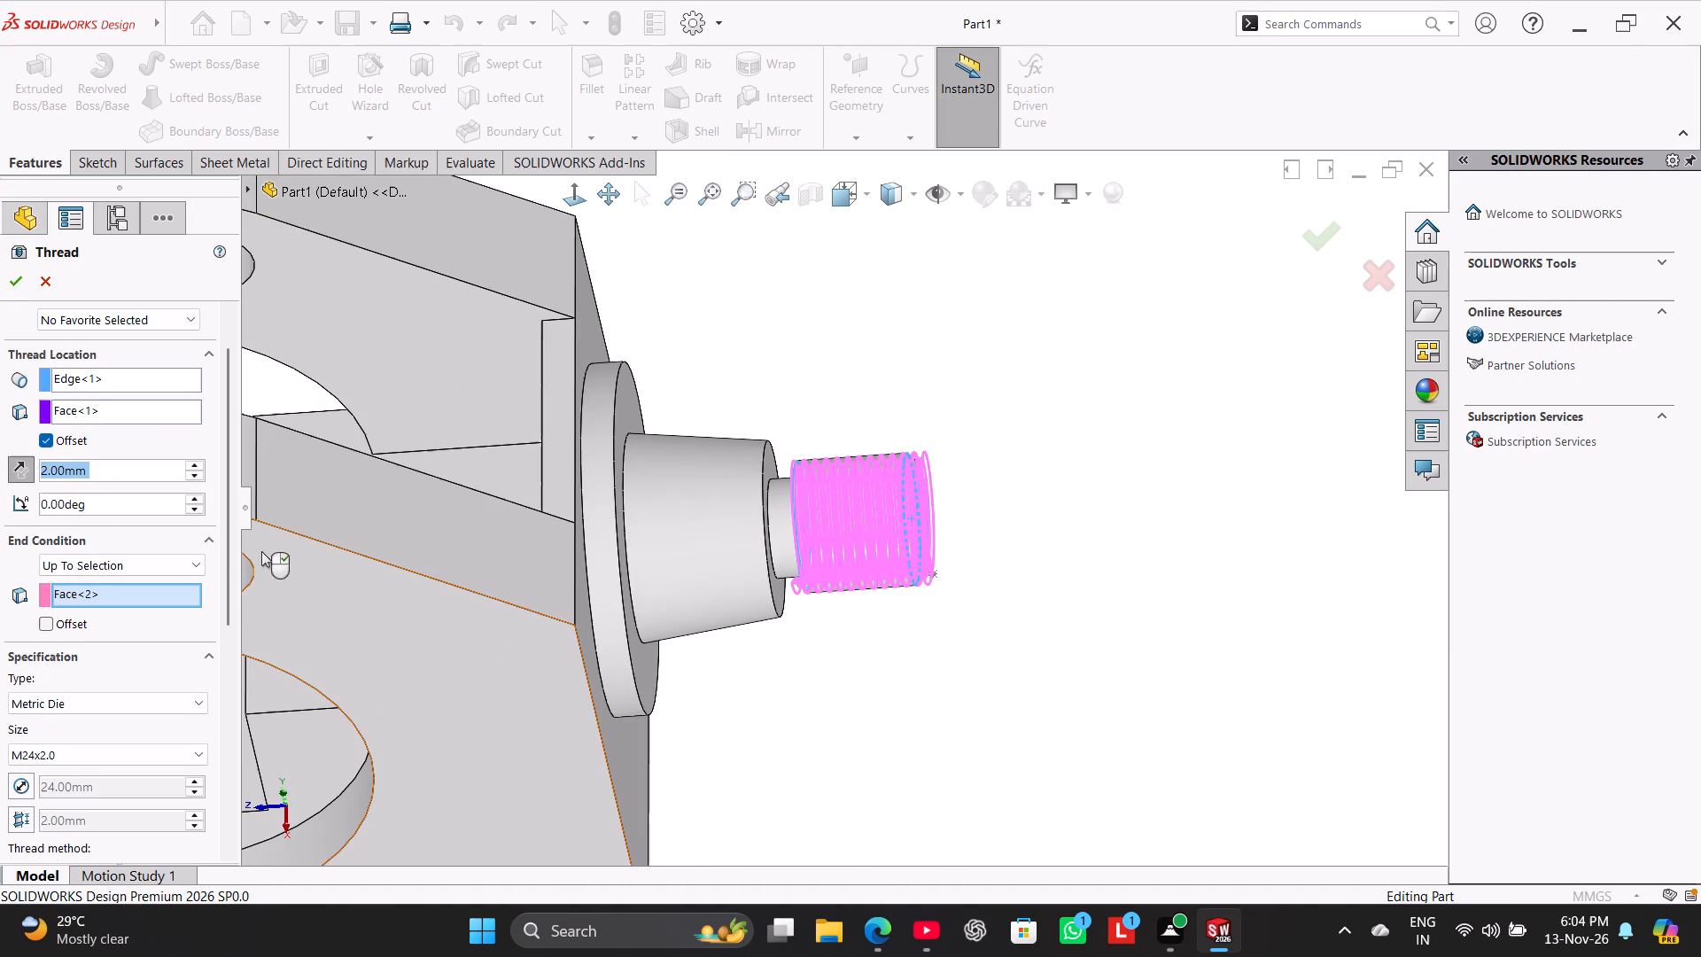
# Offset the thread's end by 2 mm so it runs past the selected inner face into the relief groove.
pyautogui.moveTo(229, 469); pyautogui.dragTo(229, 501)
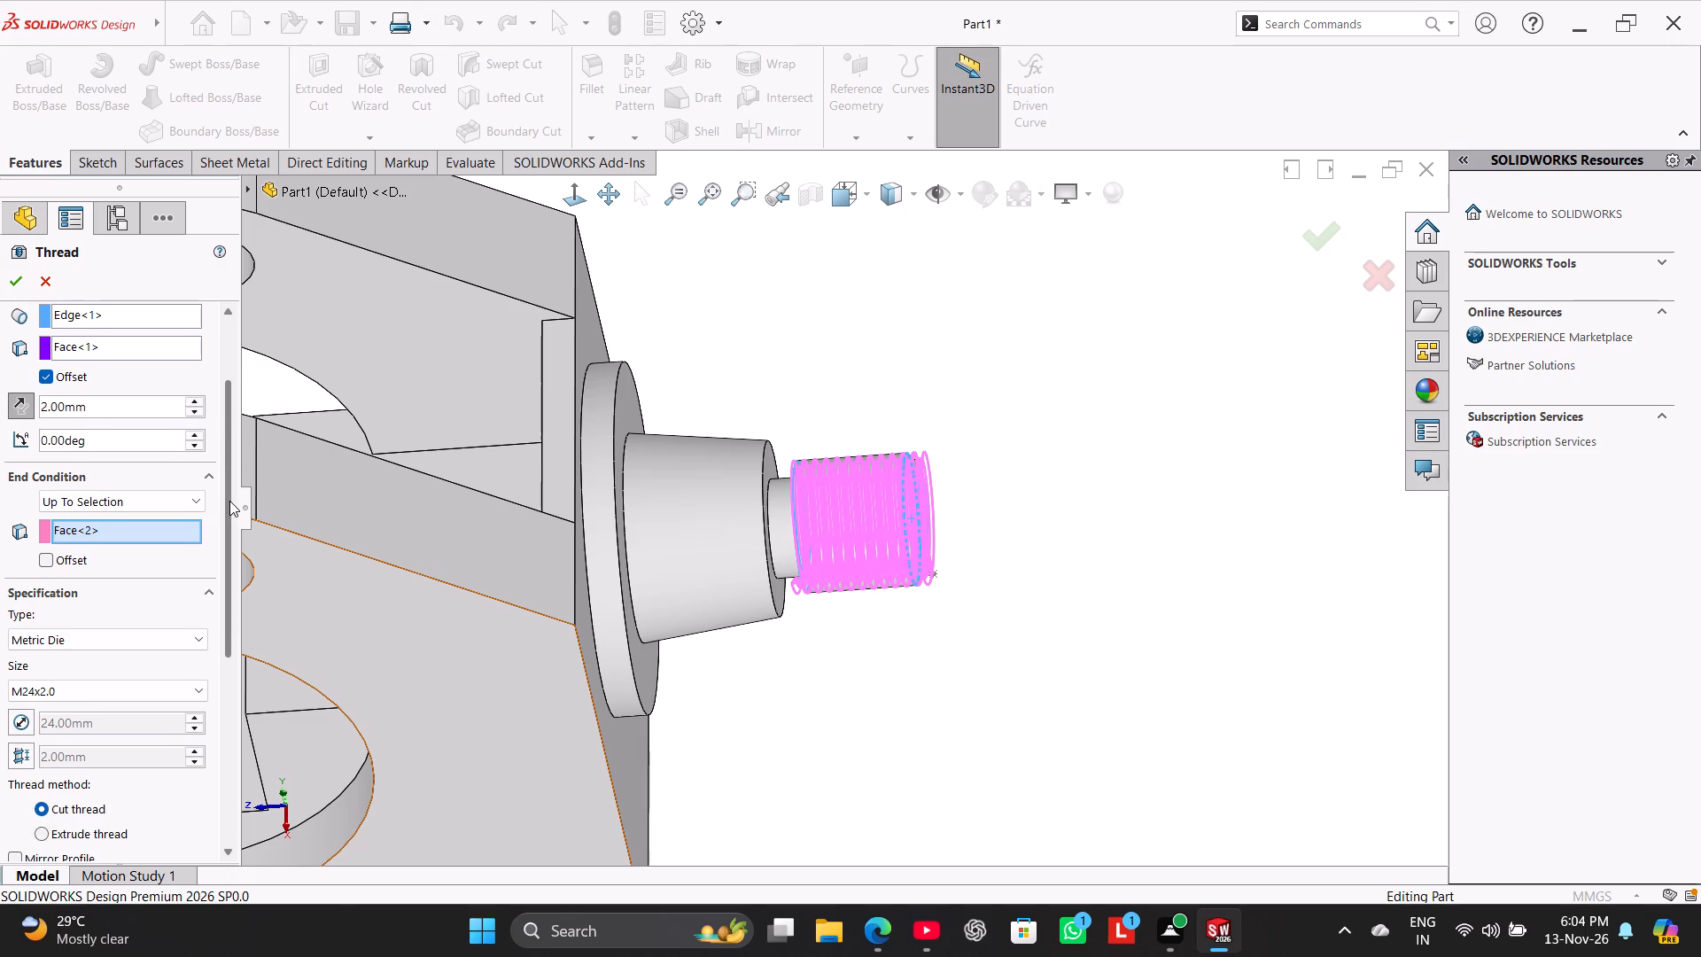
pyautogui.click(44, 559)
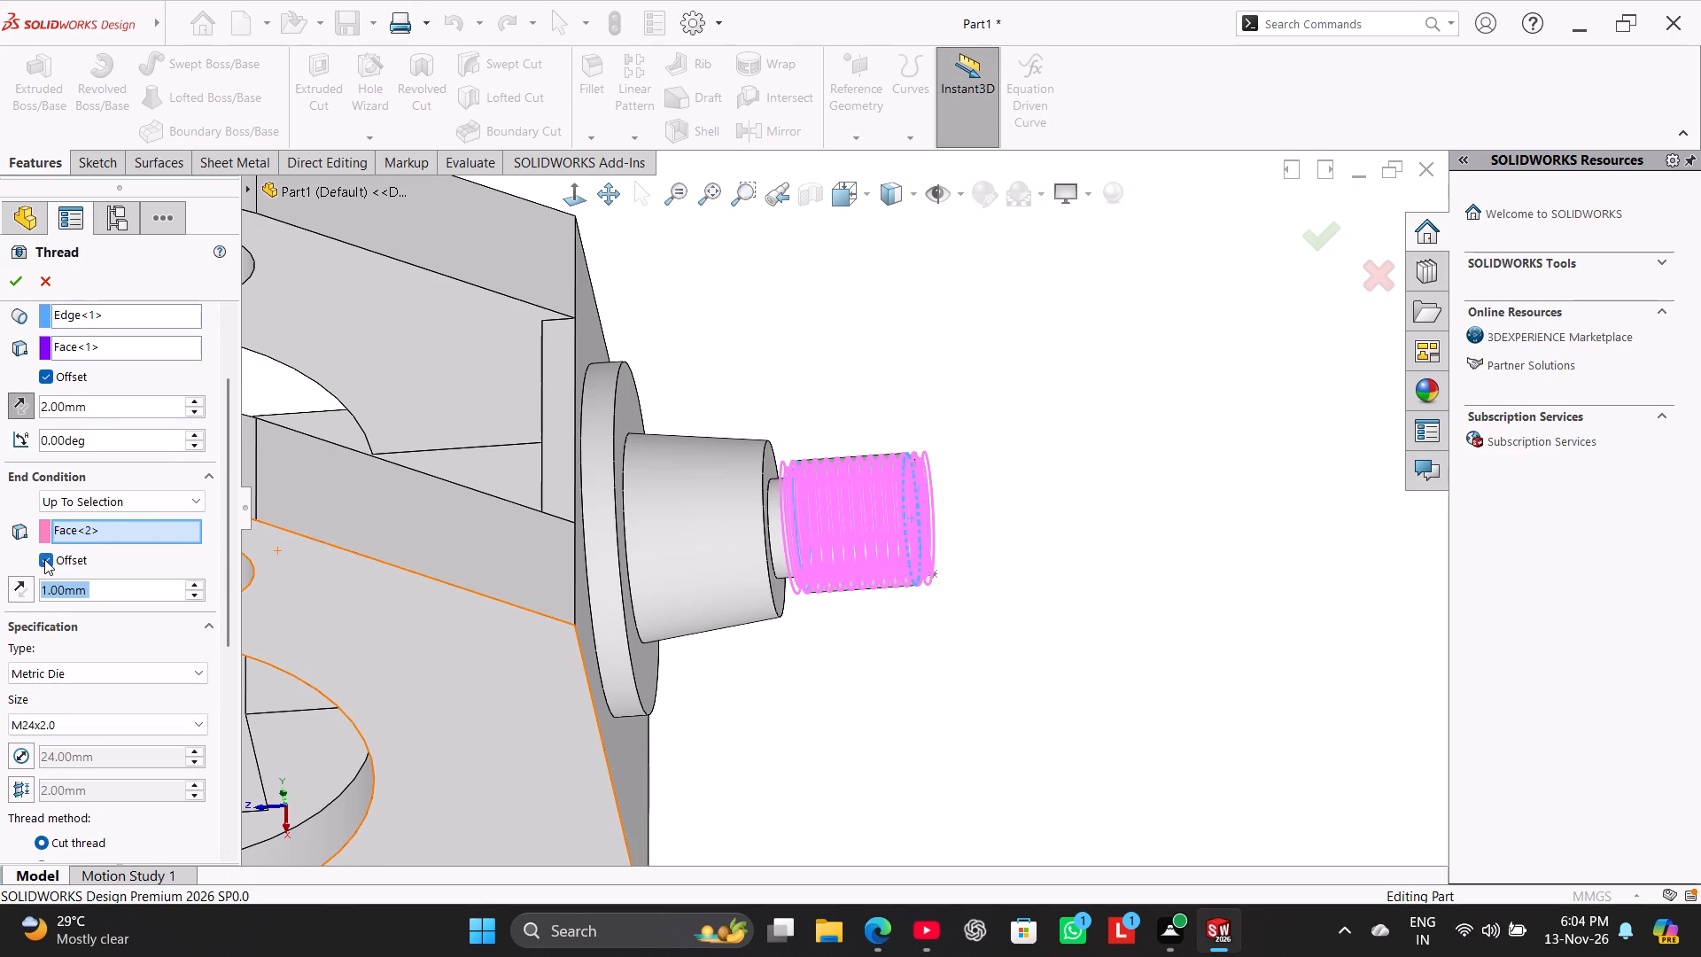
pyautogui.press('2')
pyautogui.press('Return')
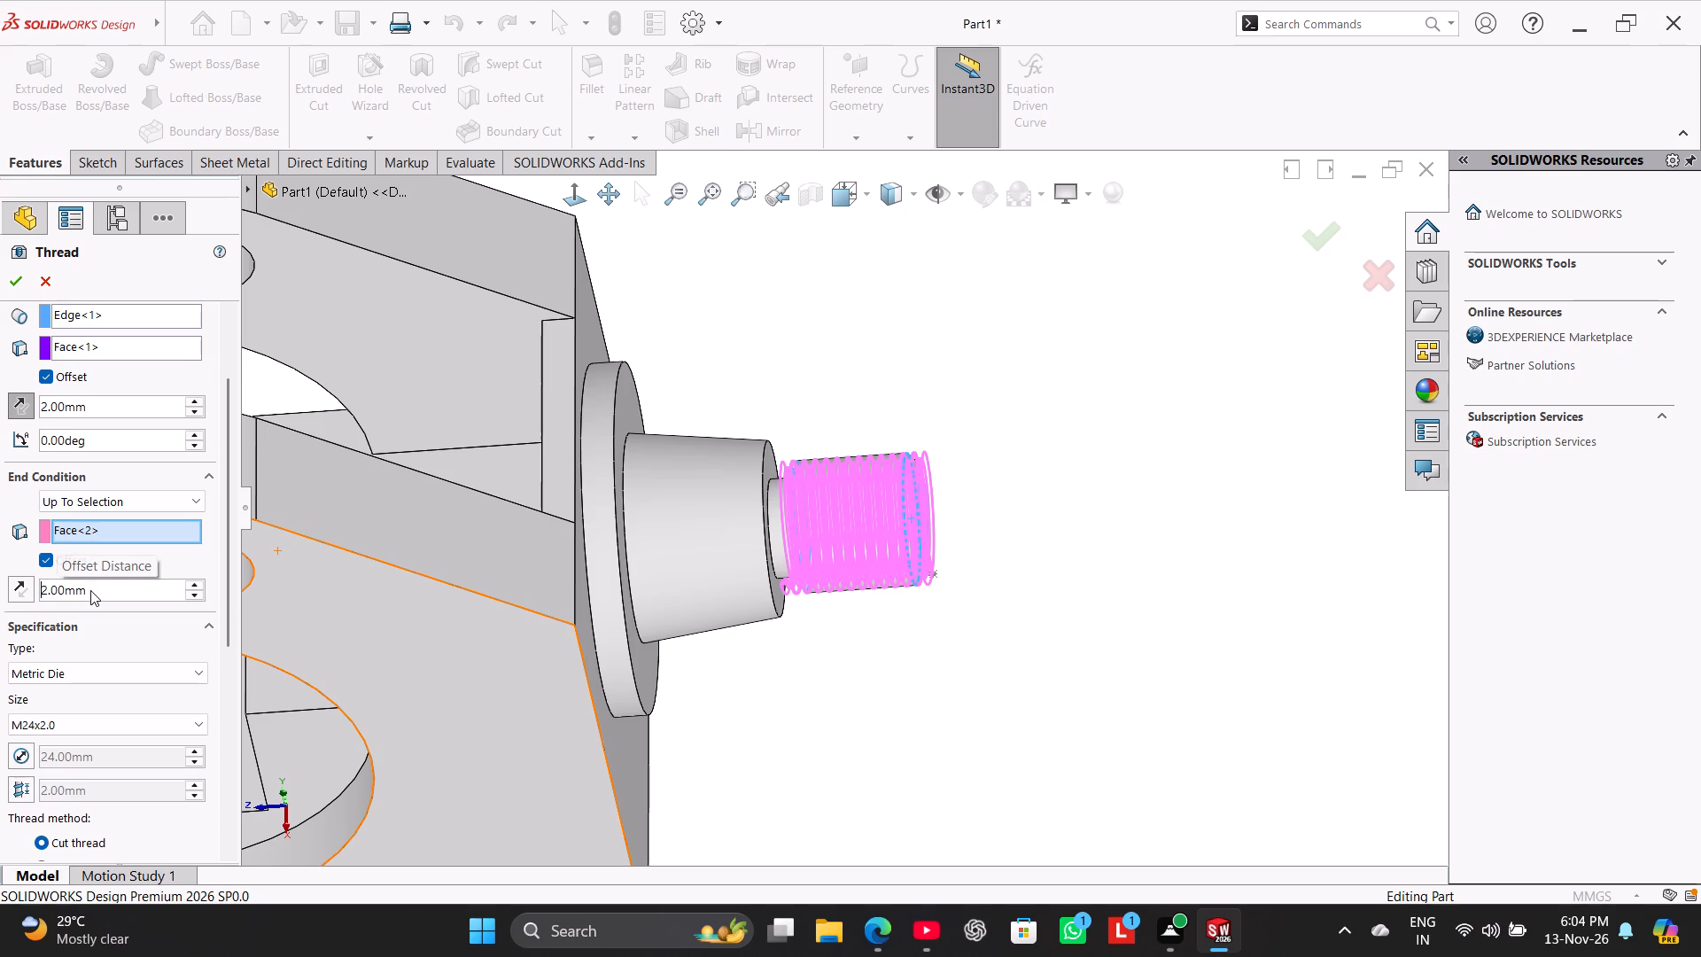
pyautogui.click(21, 585)
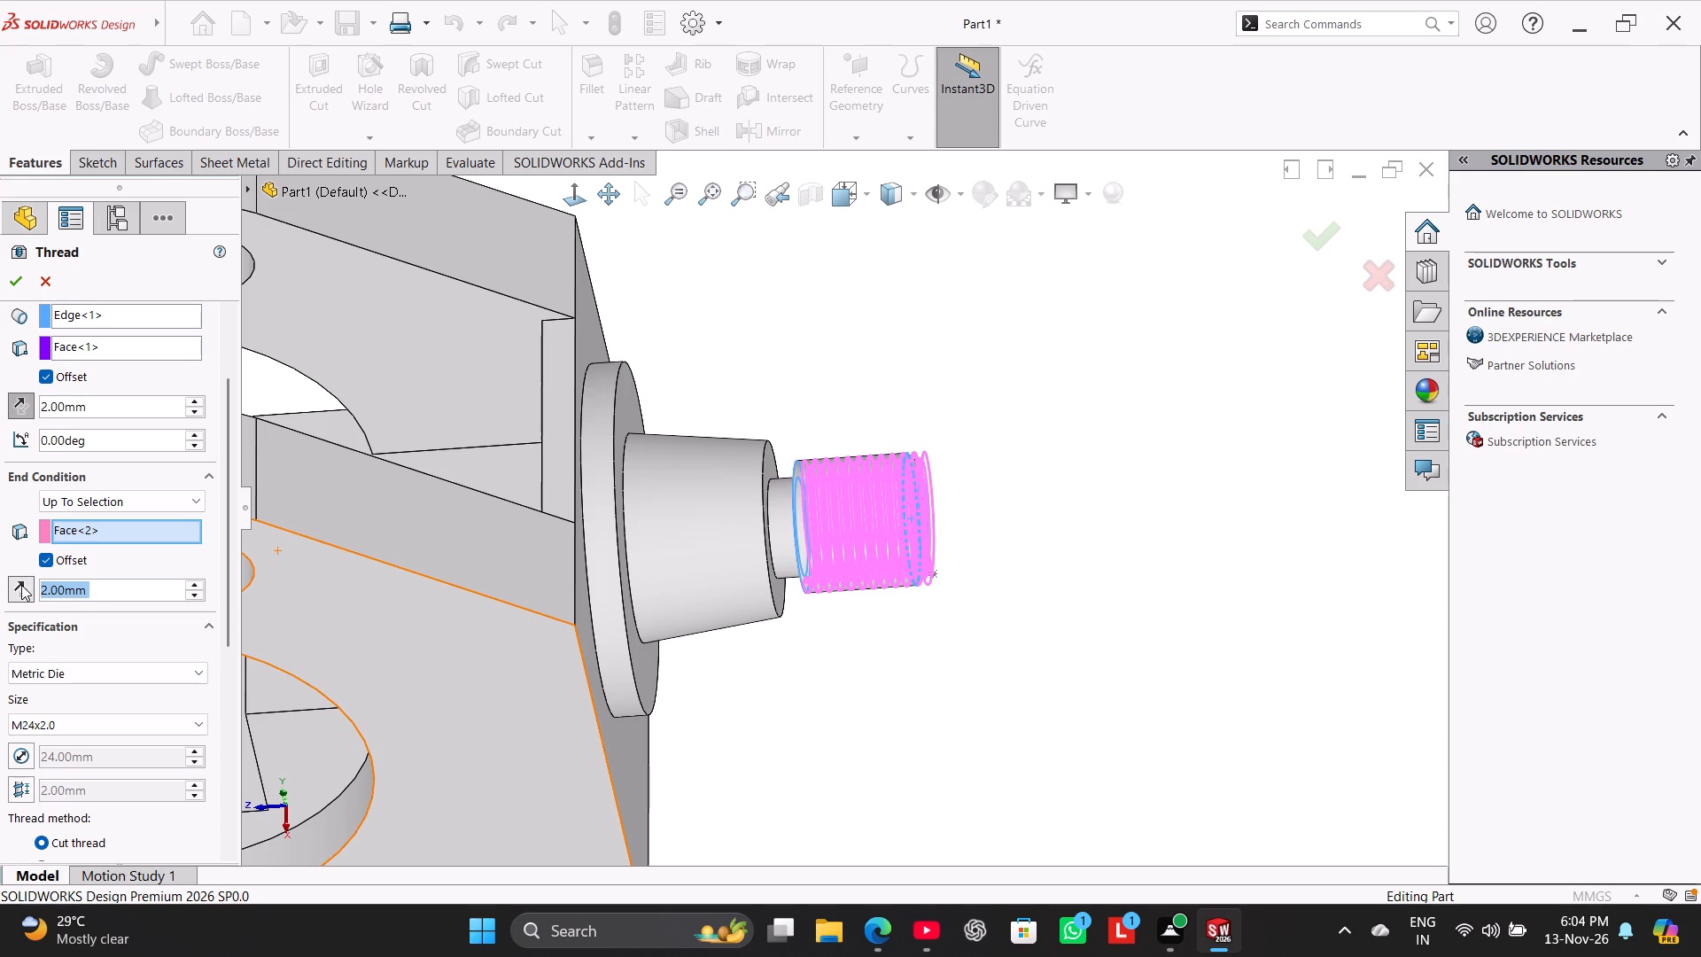
pyautogui.click(21, 585)
pyautogui.click(21, 585)
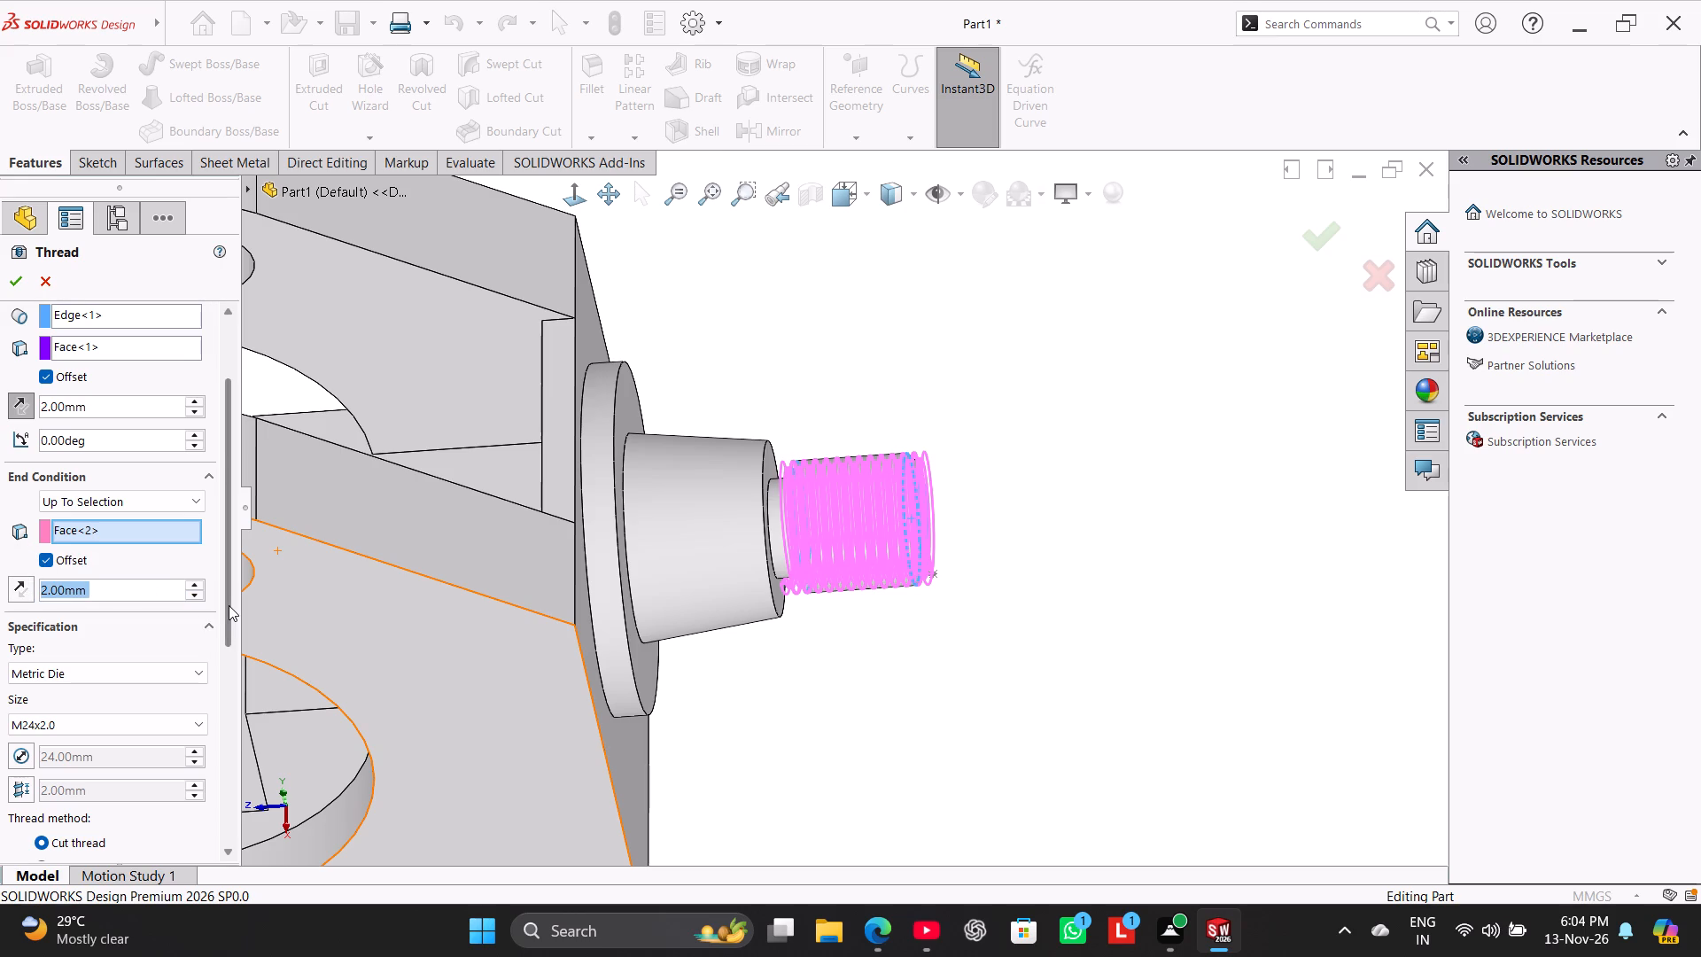
pyautogui.moveTo(229, 605); pyautogui.dragTo(231, 681)
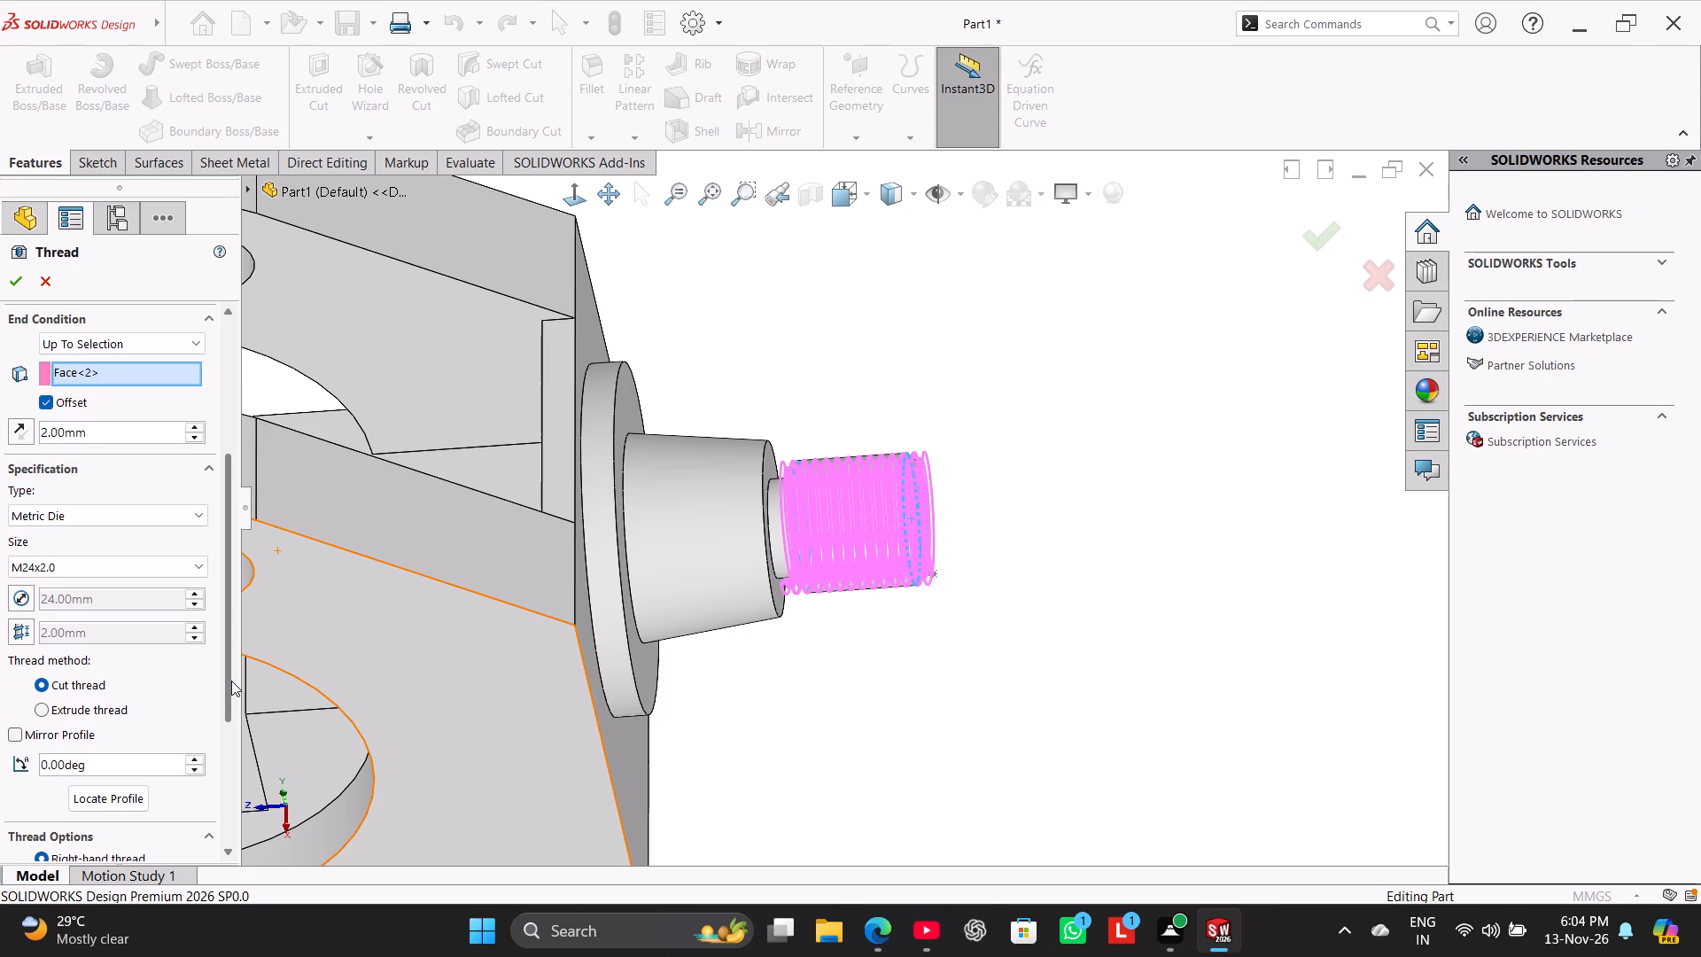
pyautogui.moveTo(231, 681); pyautogui.dragTo(230, 715)
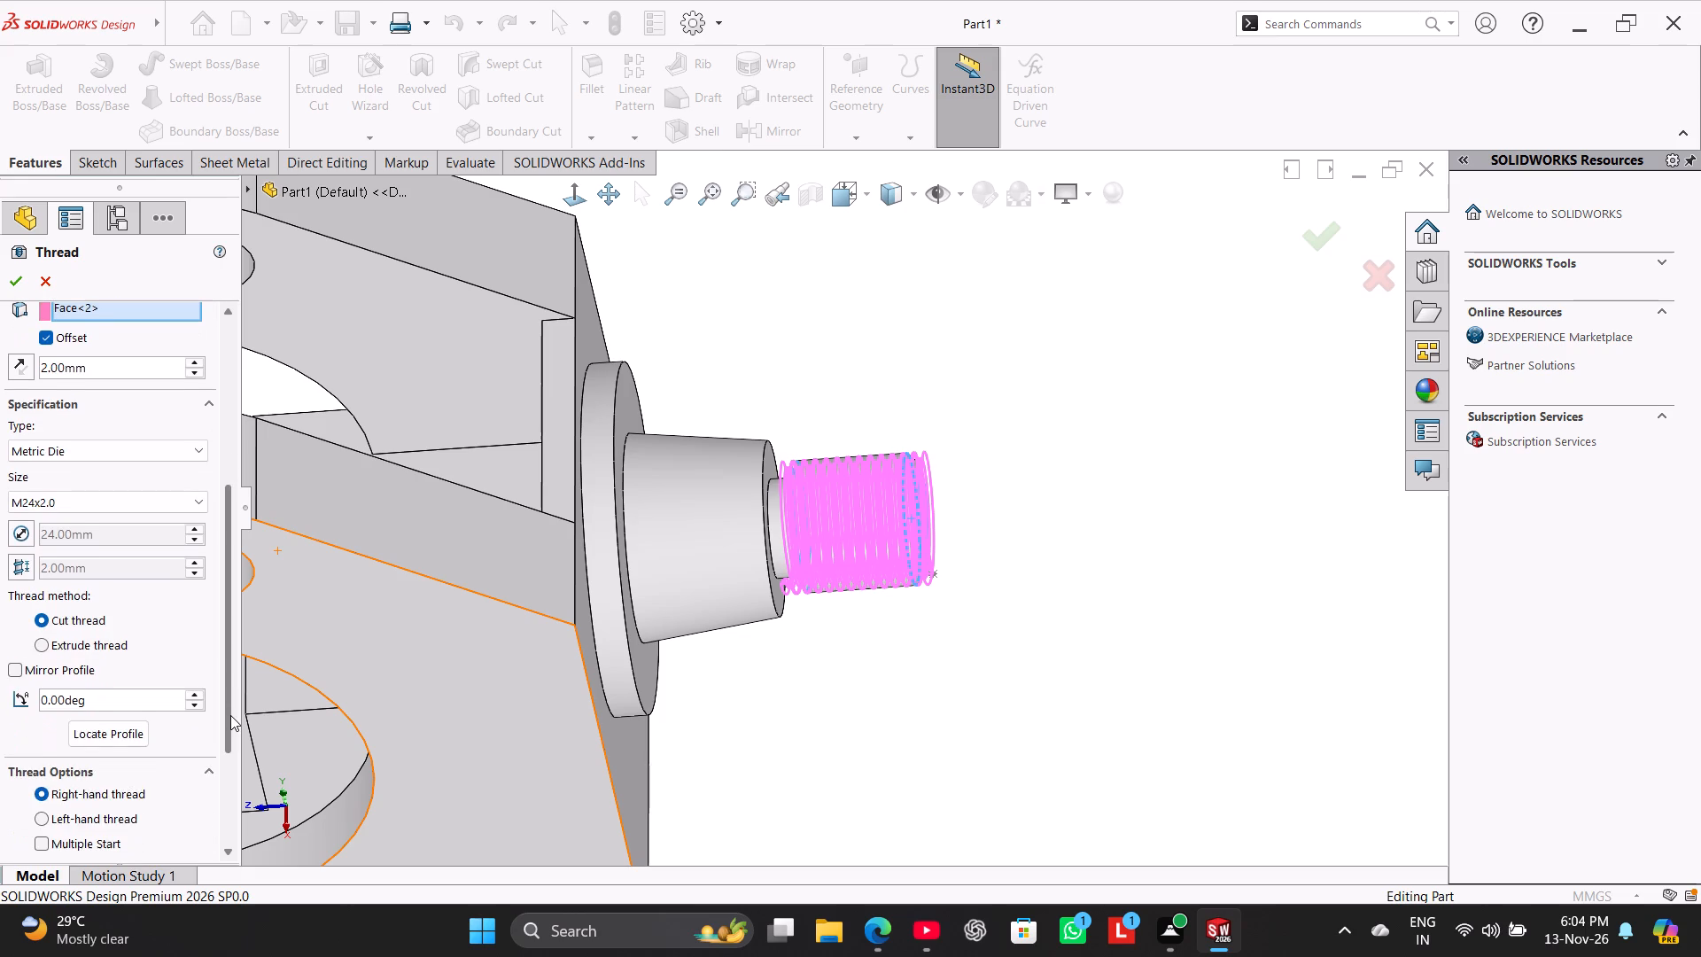
# Trim the M24x2.0 thread with both its start face and end face, and create the cut thread.
pyautogui.moveTo(230, 715); pyautogui.dragTo(227, 634)
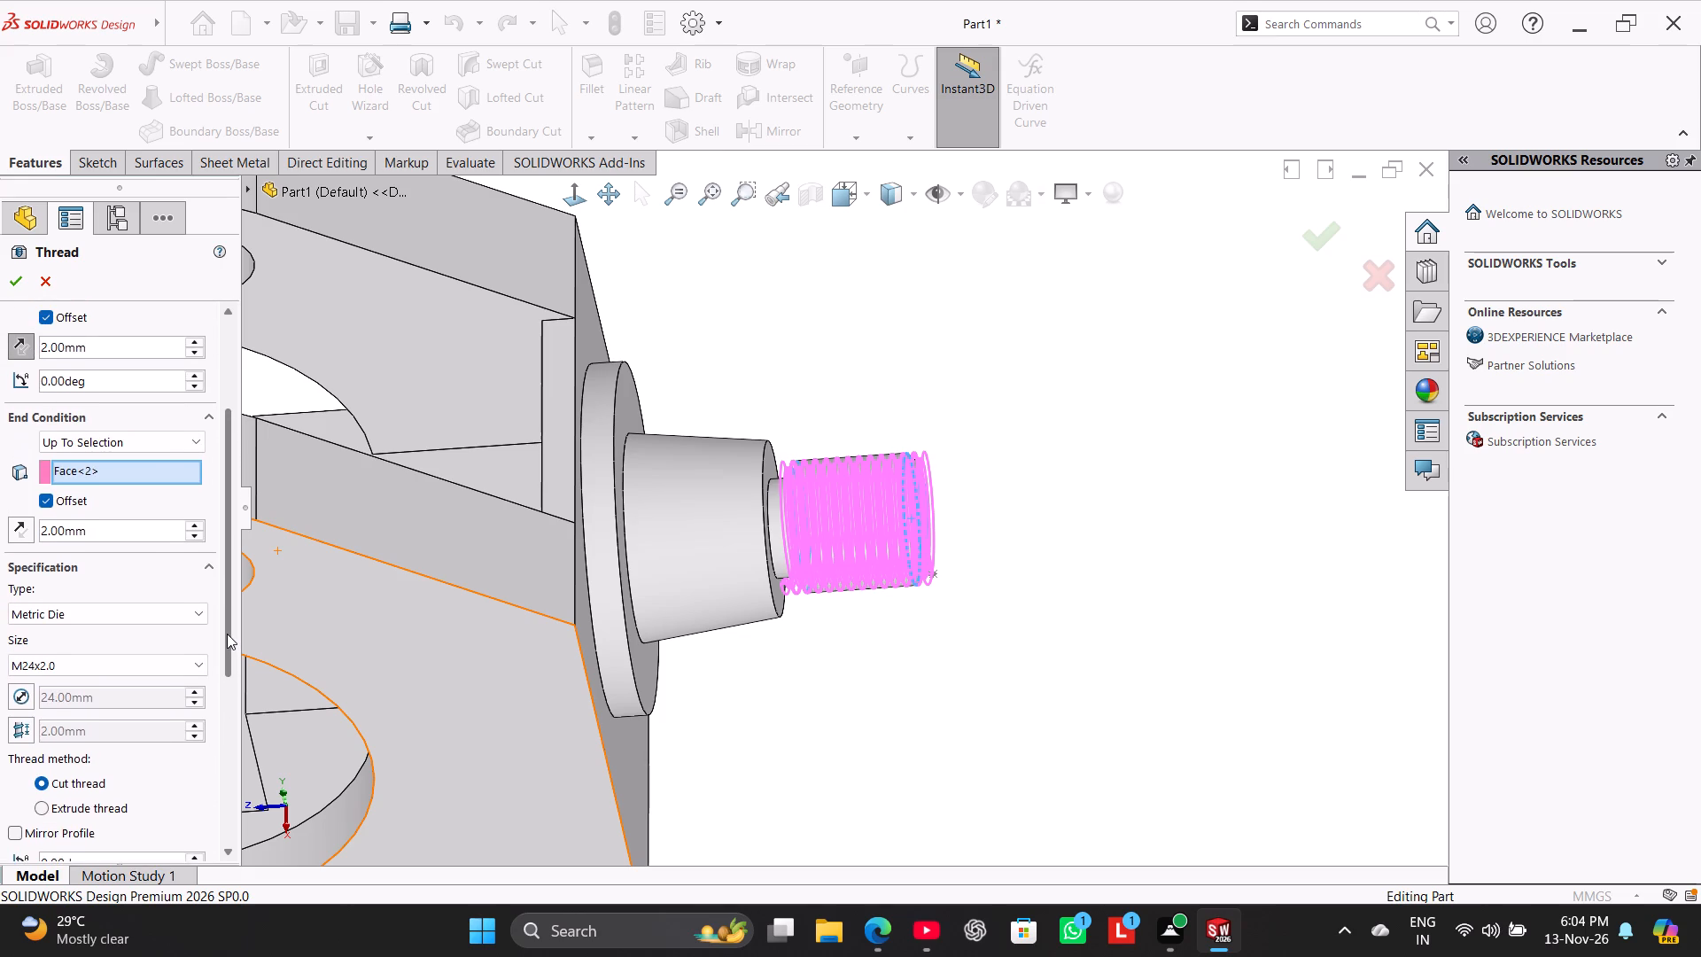
pyautogui.moveTo(227, 634); pyautogui.dragTo(229, 666)
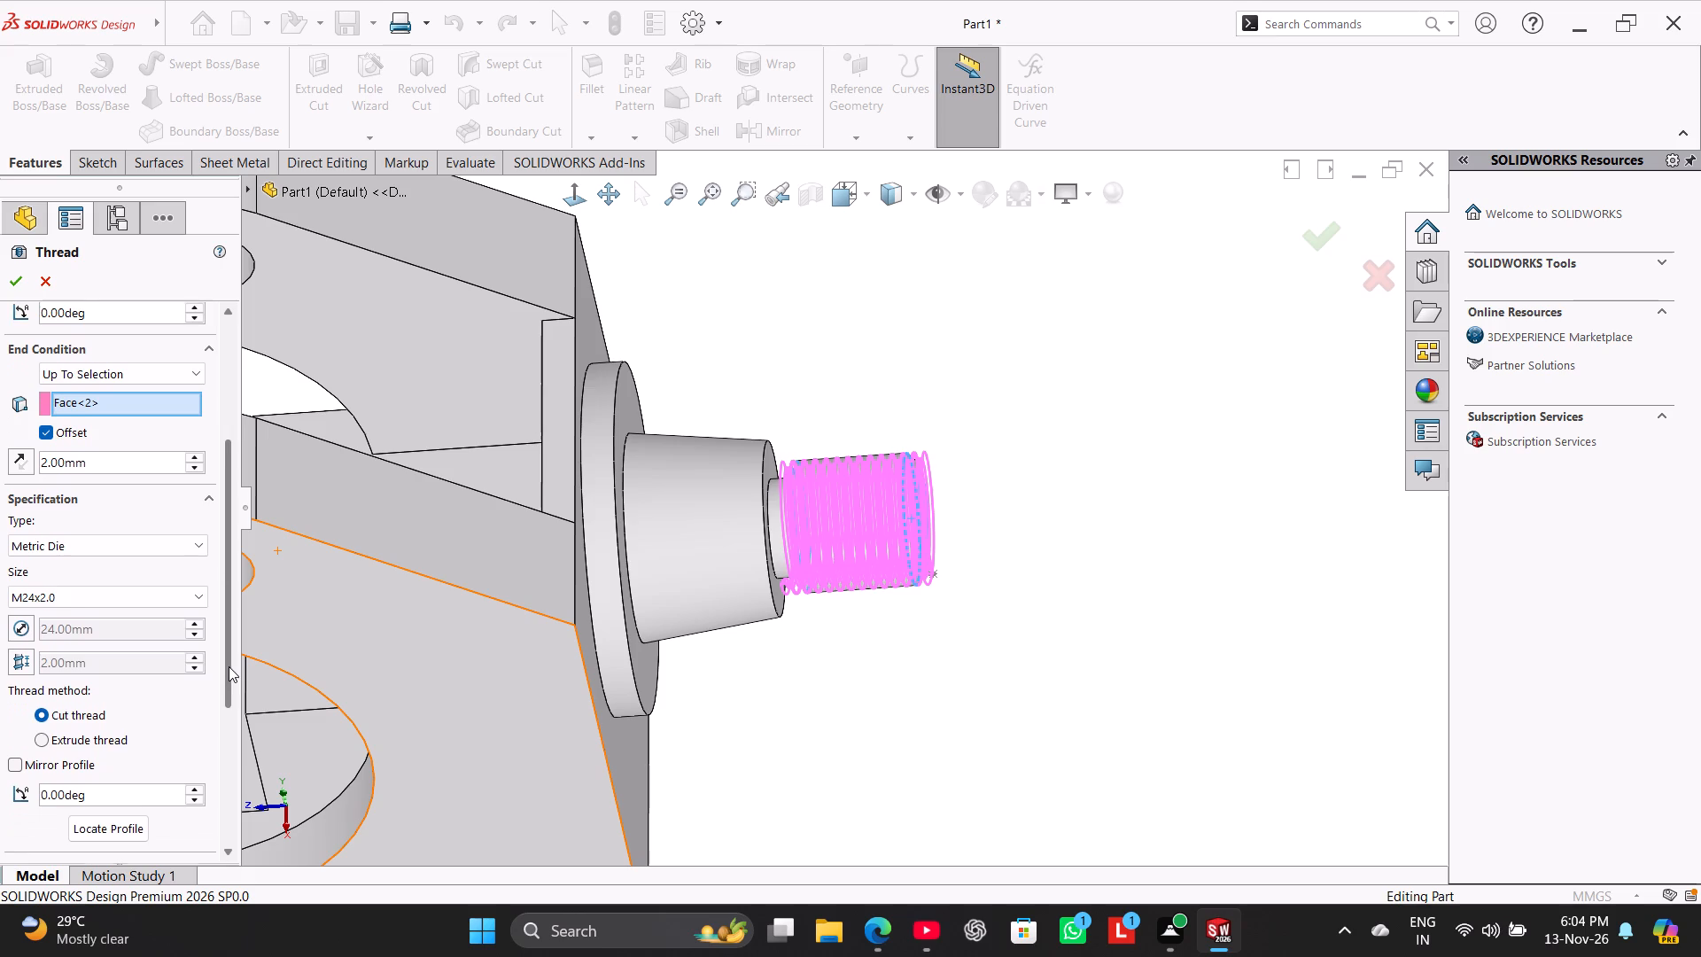
pyautogui.moveTo(229, 666); pyautogui.dragTo(232, 778)
pyautogui.click(108, 729)
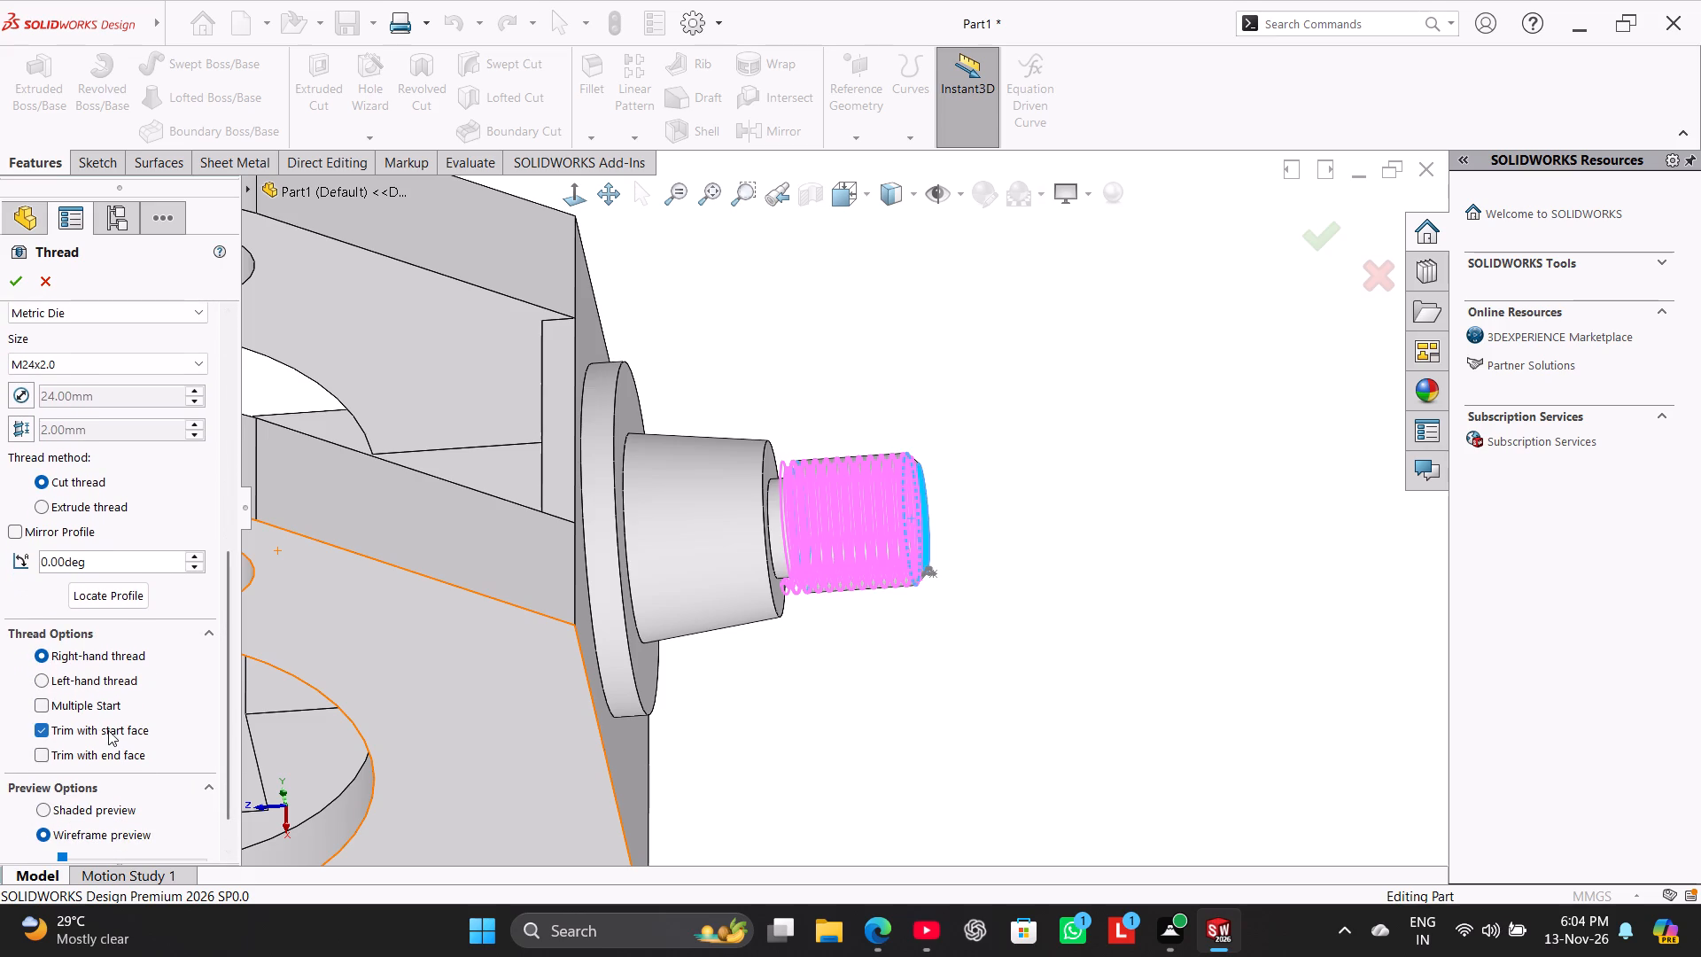
pyautogui.click(116, 754)
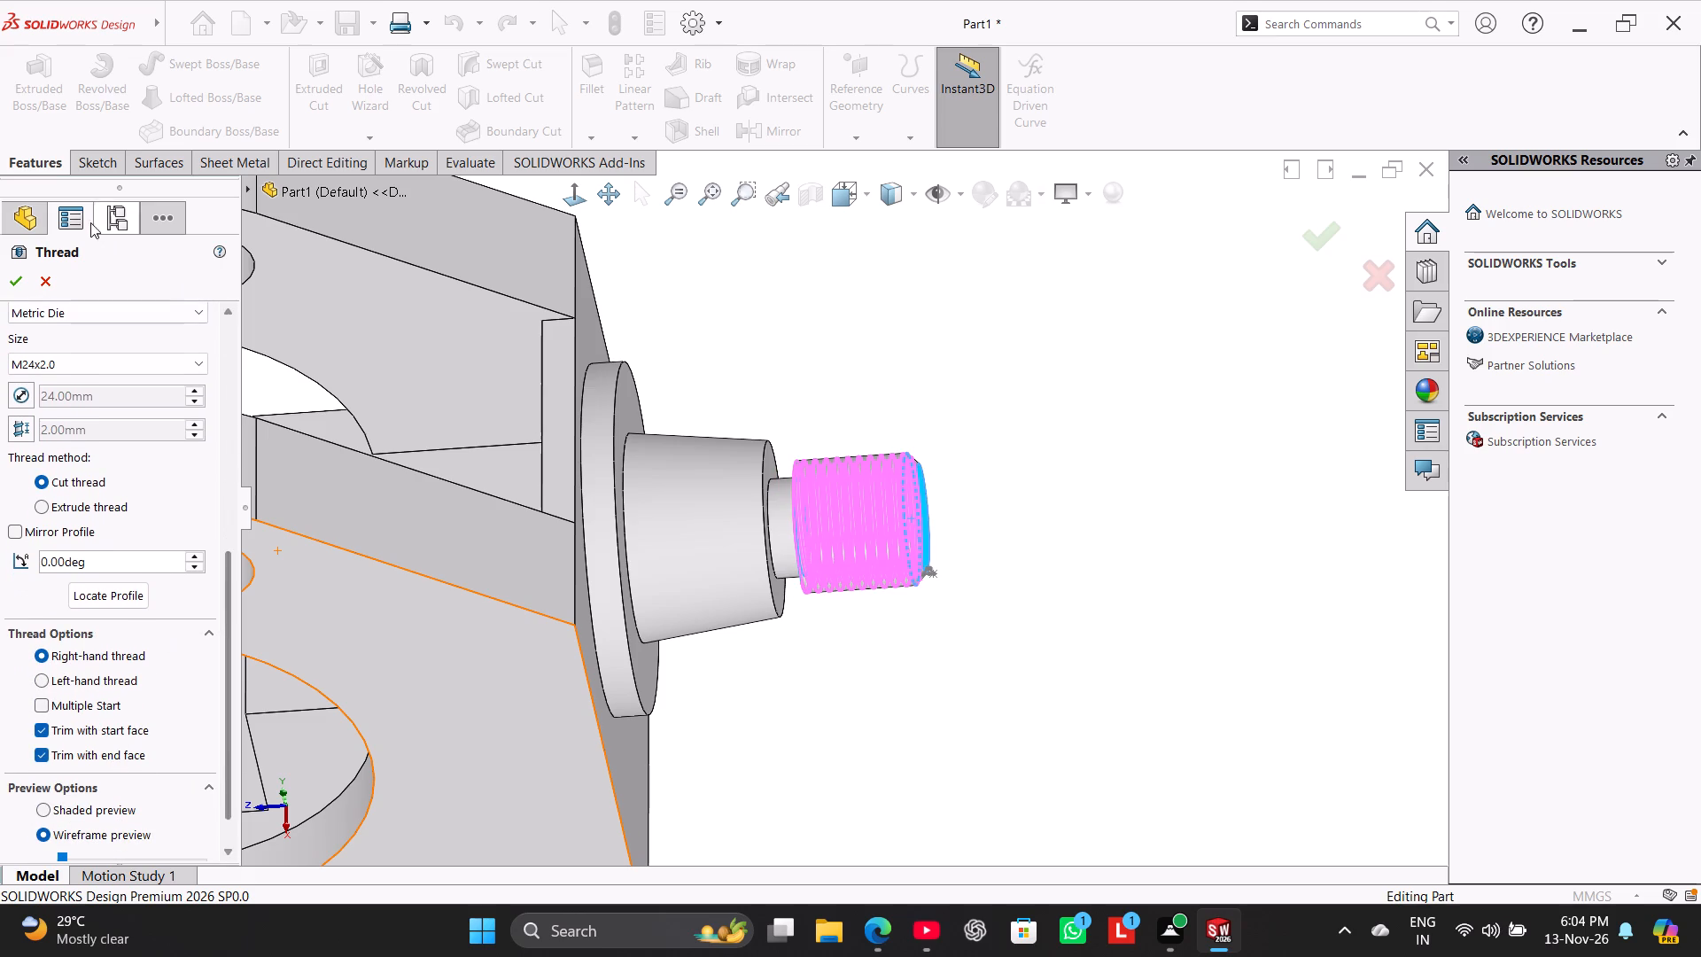
pyautogui.click(4, 288)
pyautogui.click(753, 379)
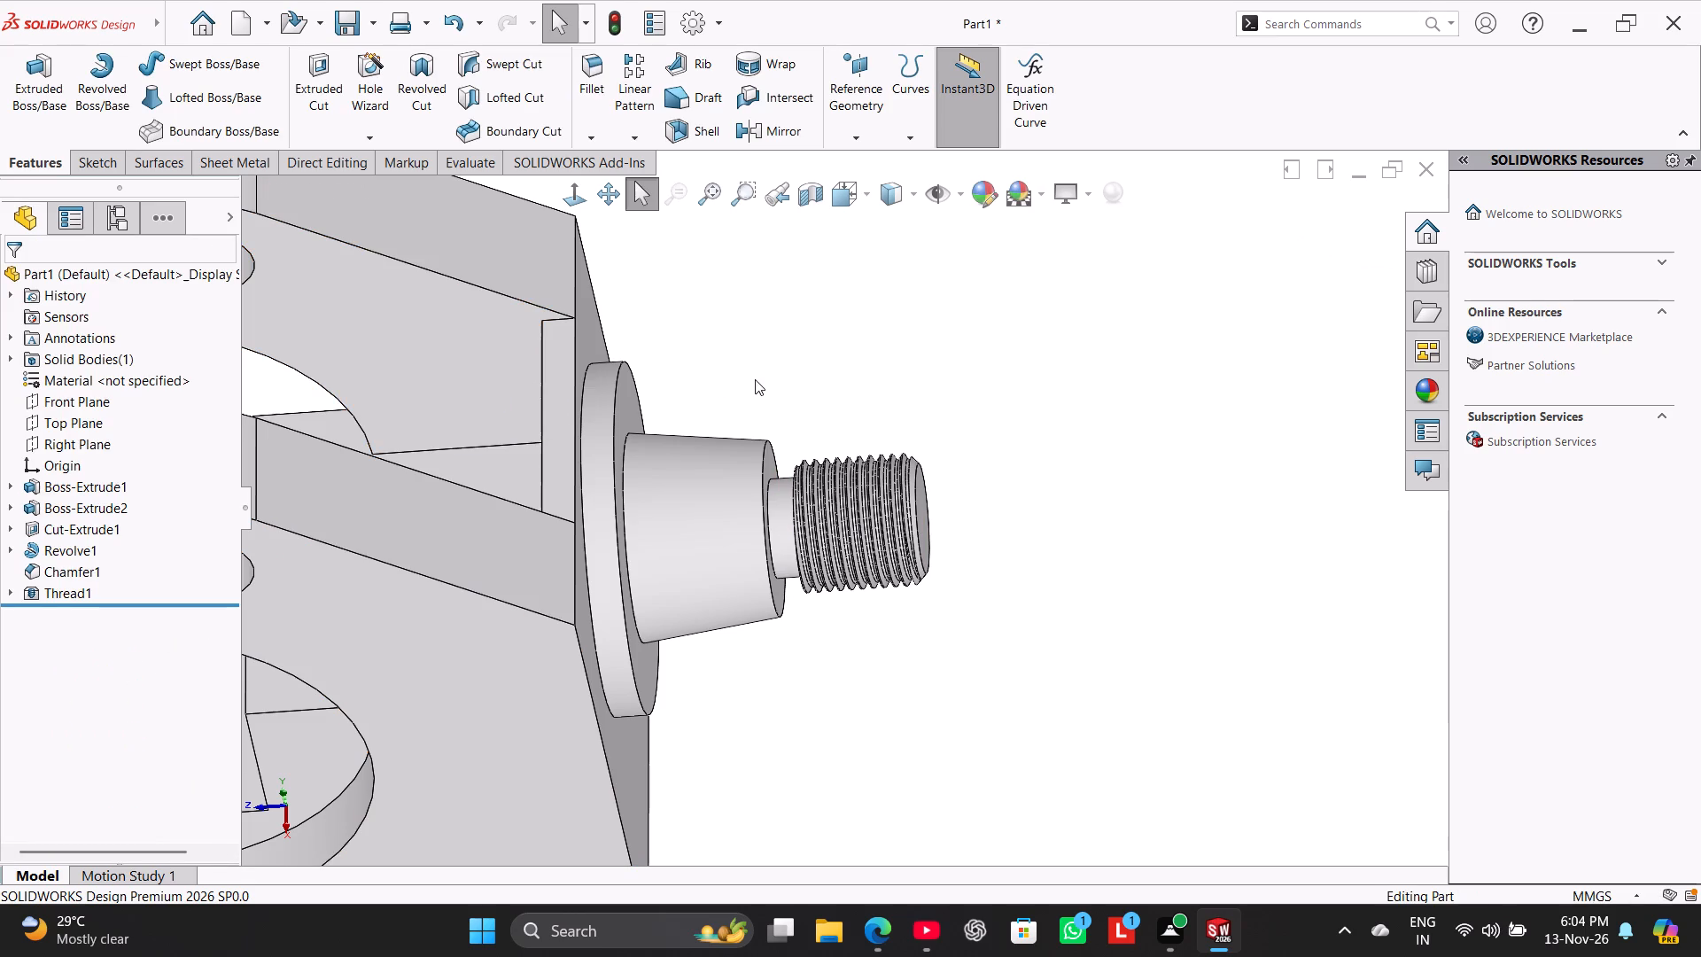
# On the stepped block's upper step face, sketch a circle about 27 mm across and another about 23 mm across nearer the origin.
pyautogui.moveTo(827, 432); pyautogui.dragTo(1052, 324, button='right')
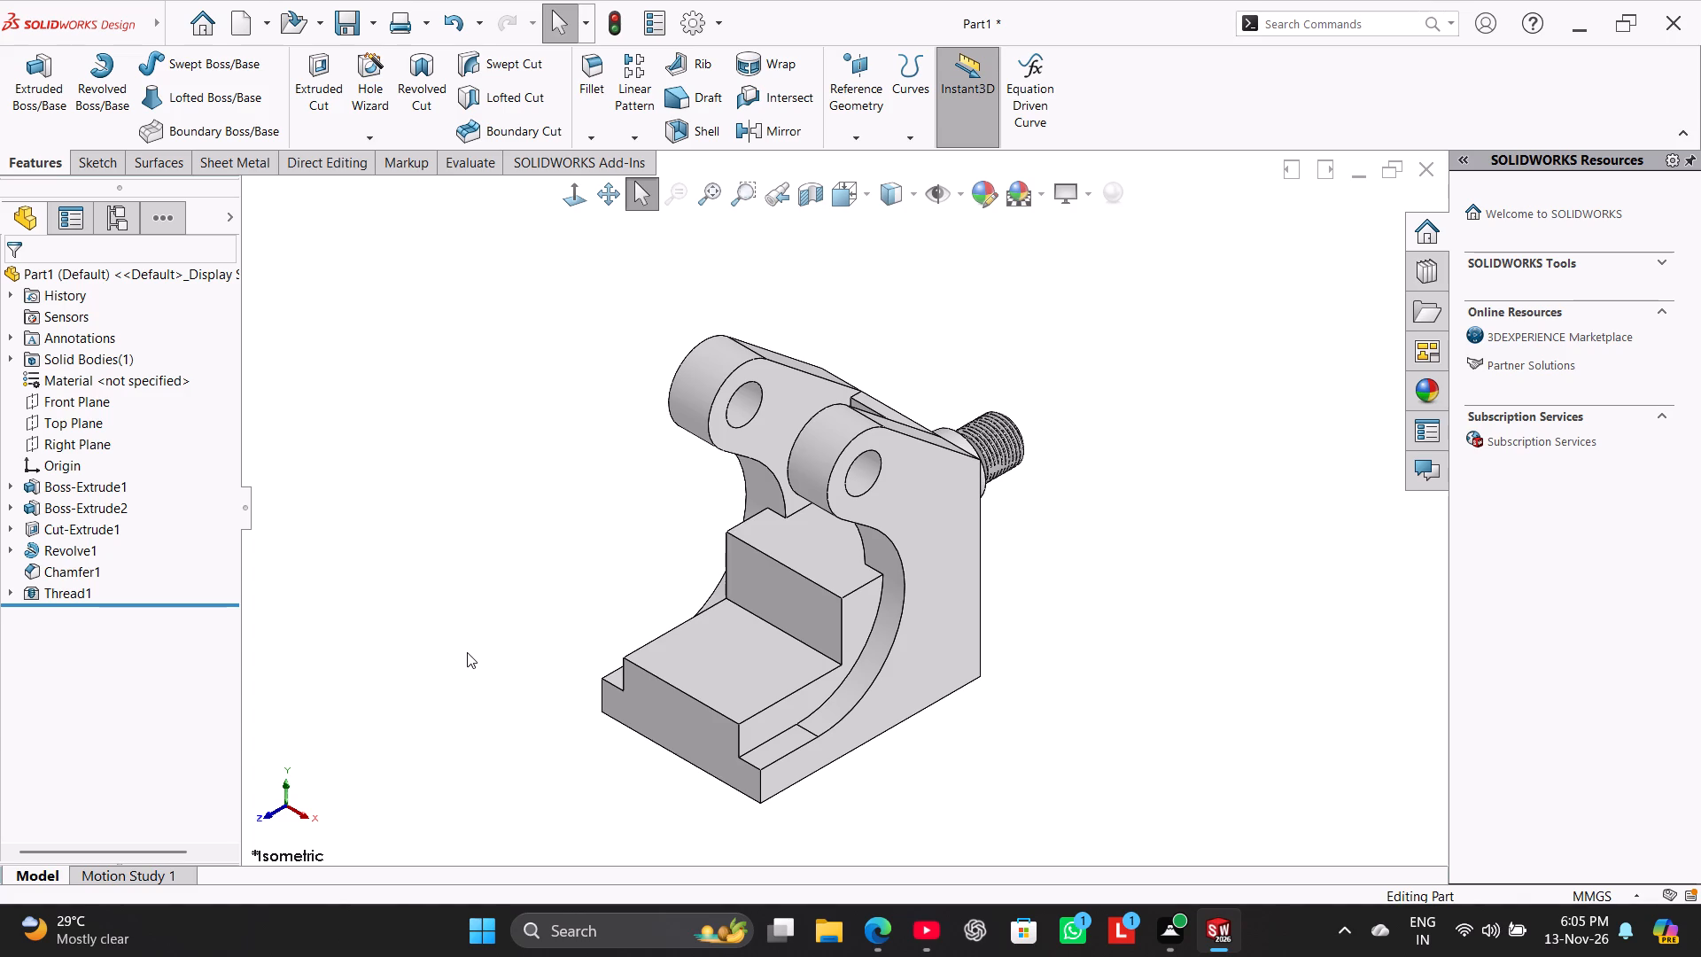
pyautogui.click(815, 558)
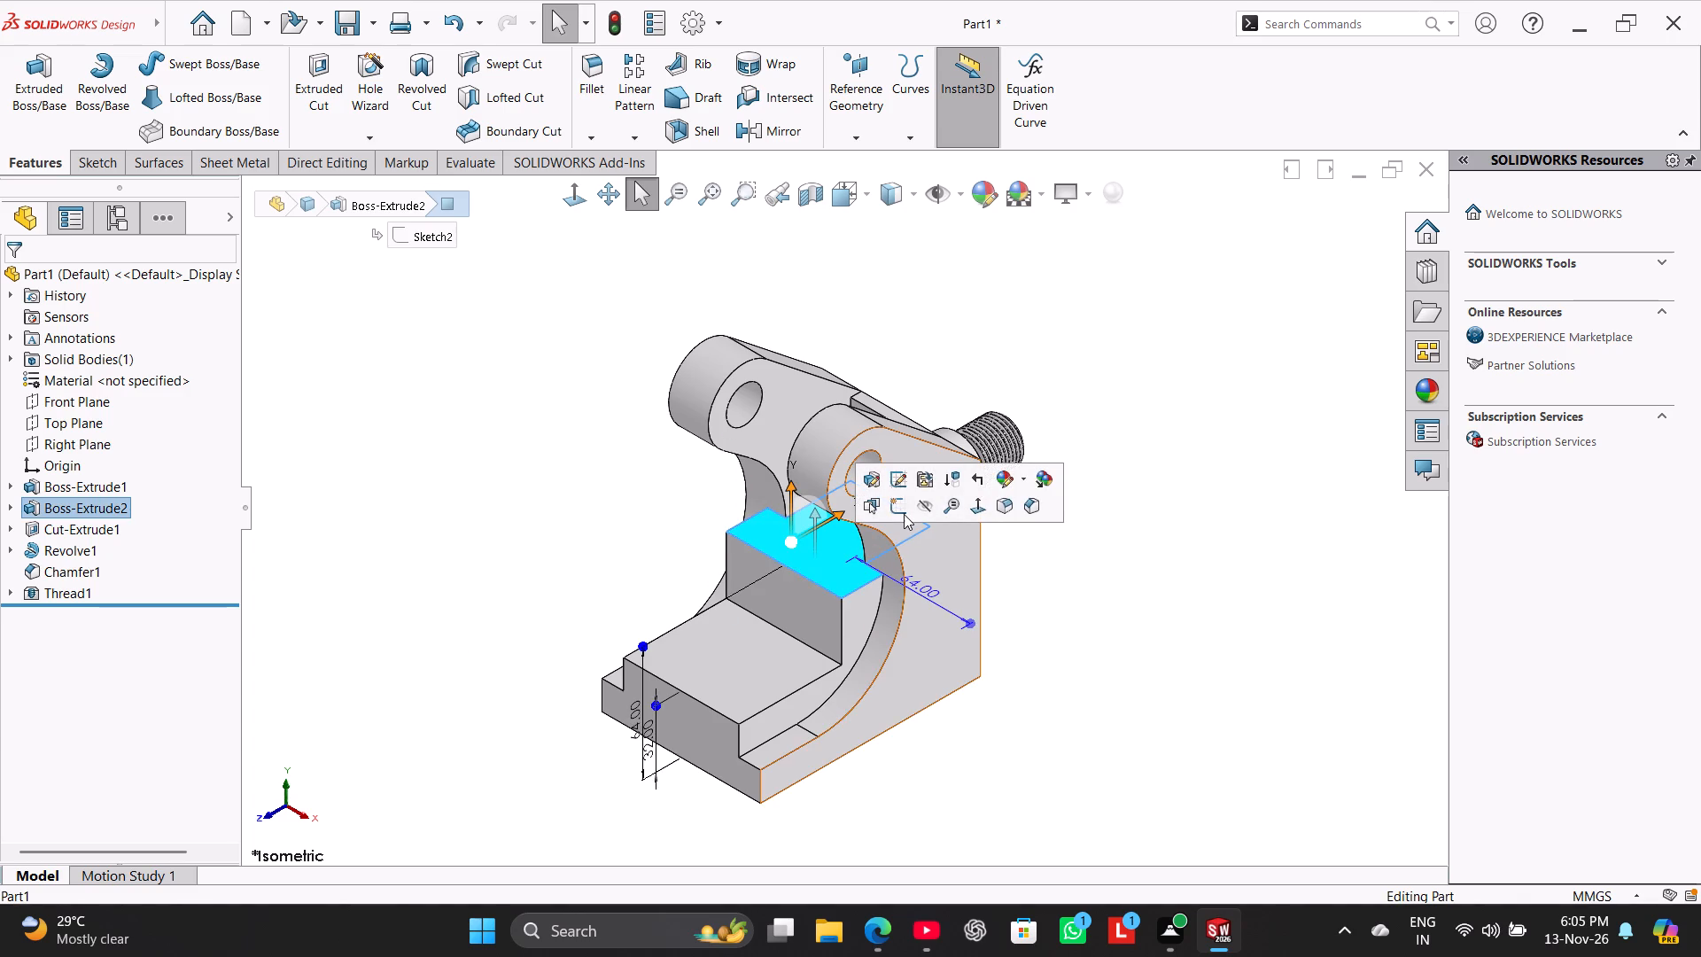
pyautogui.click(904, 513)
pyautogui.click(496, 575)
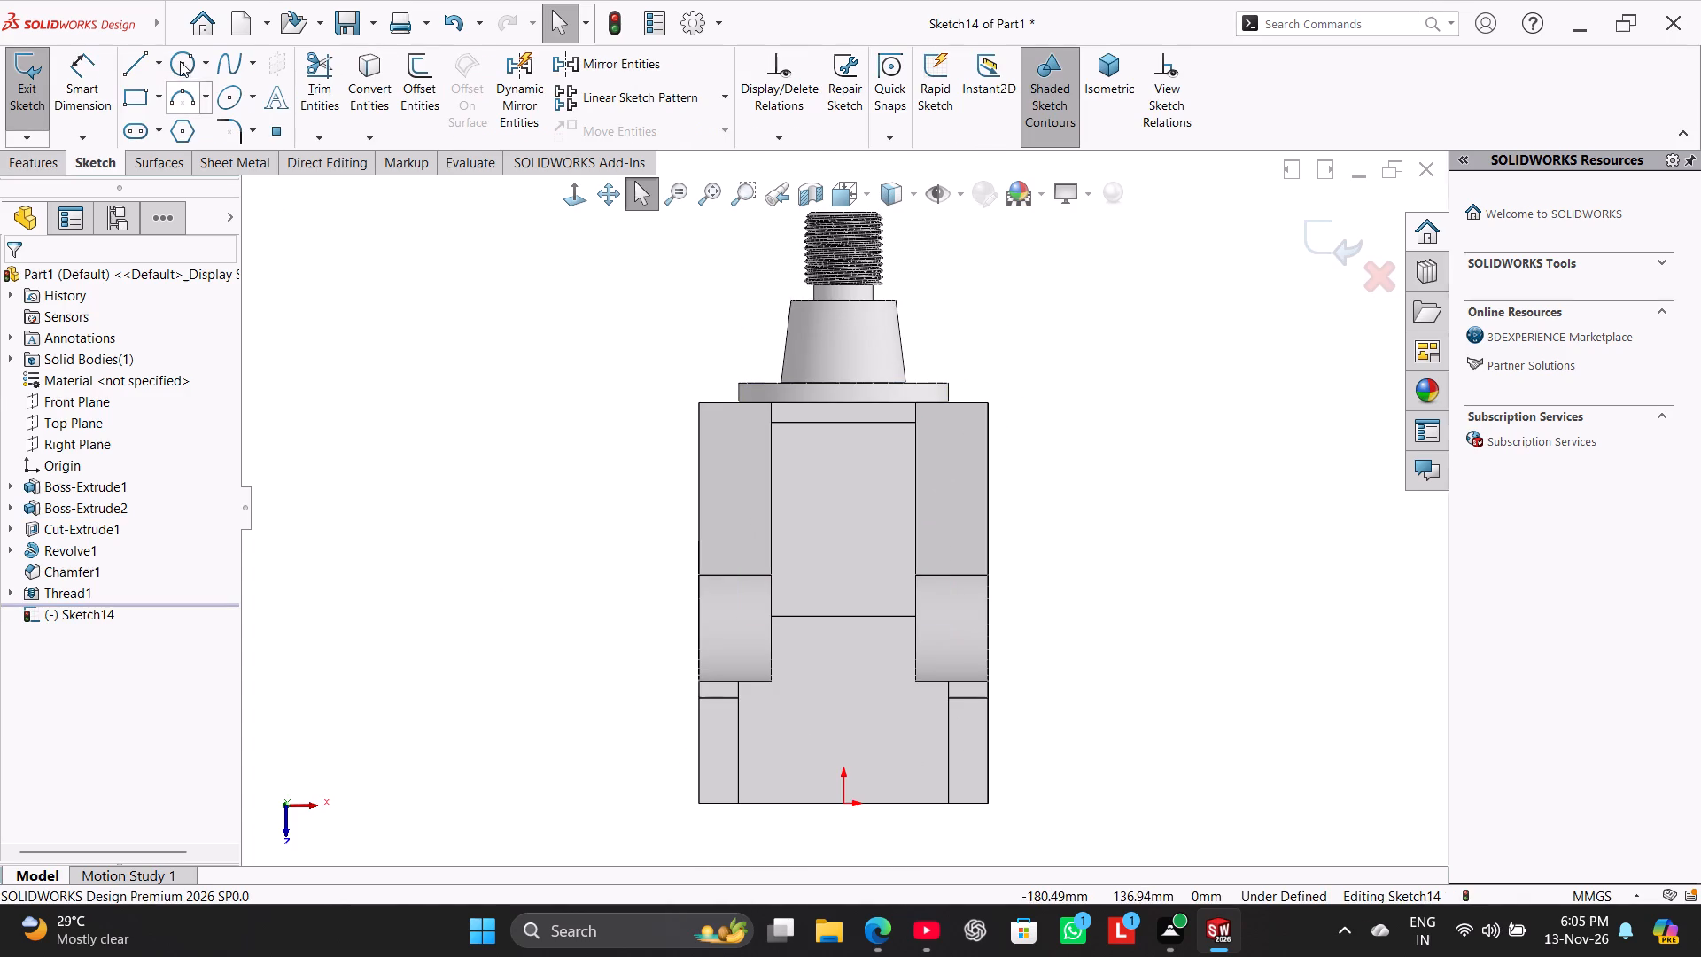
pyautogui.click(180, 61)
pyautogui.click(839, 566)
pyautogui.click(866, 604)
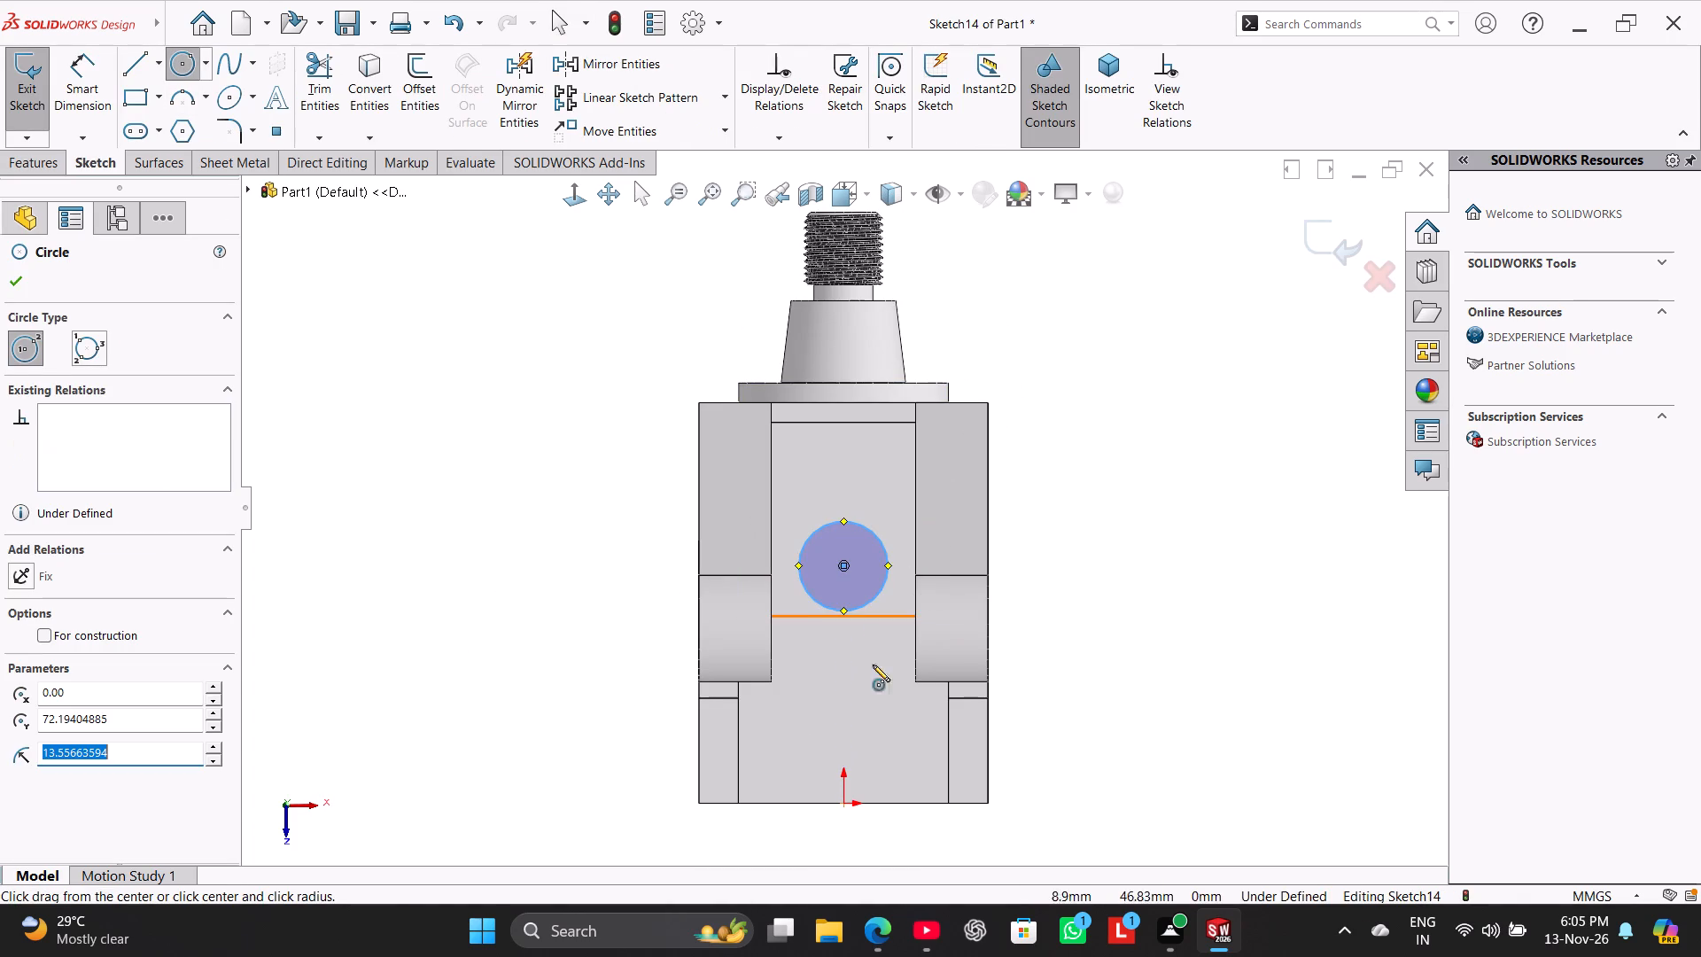
pyautogui.click(837, 726)
pyautogui.click(868, 747)
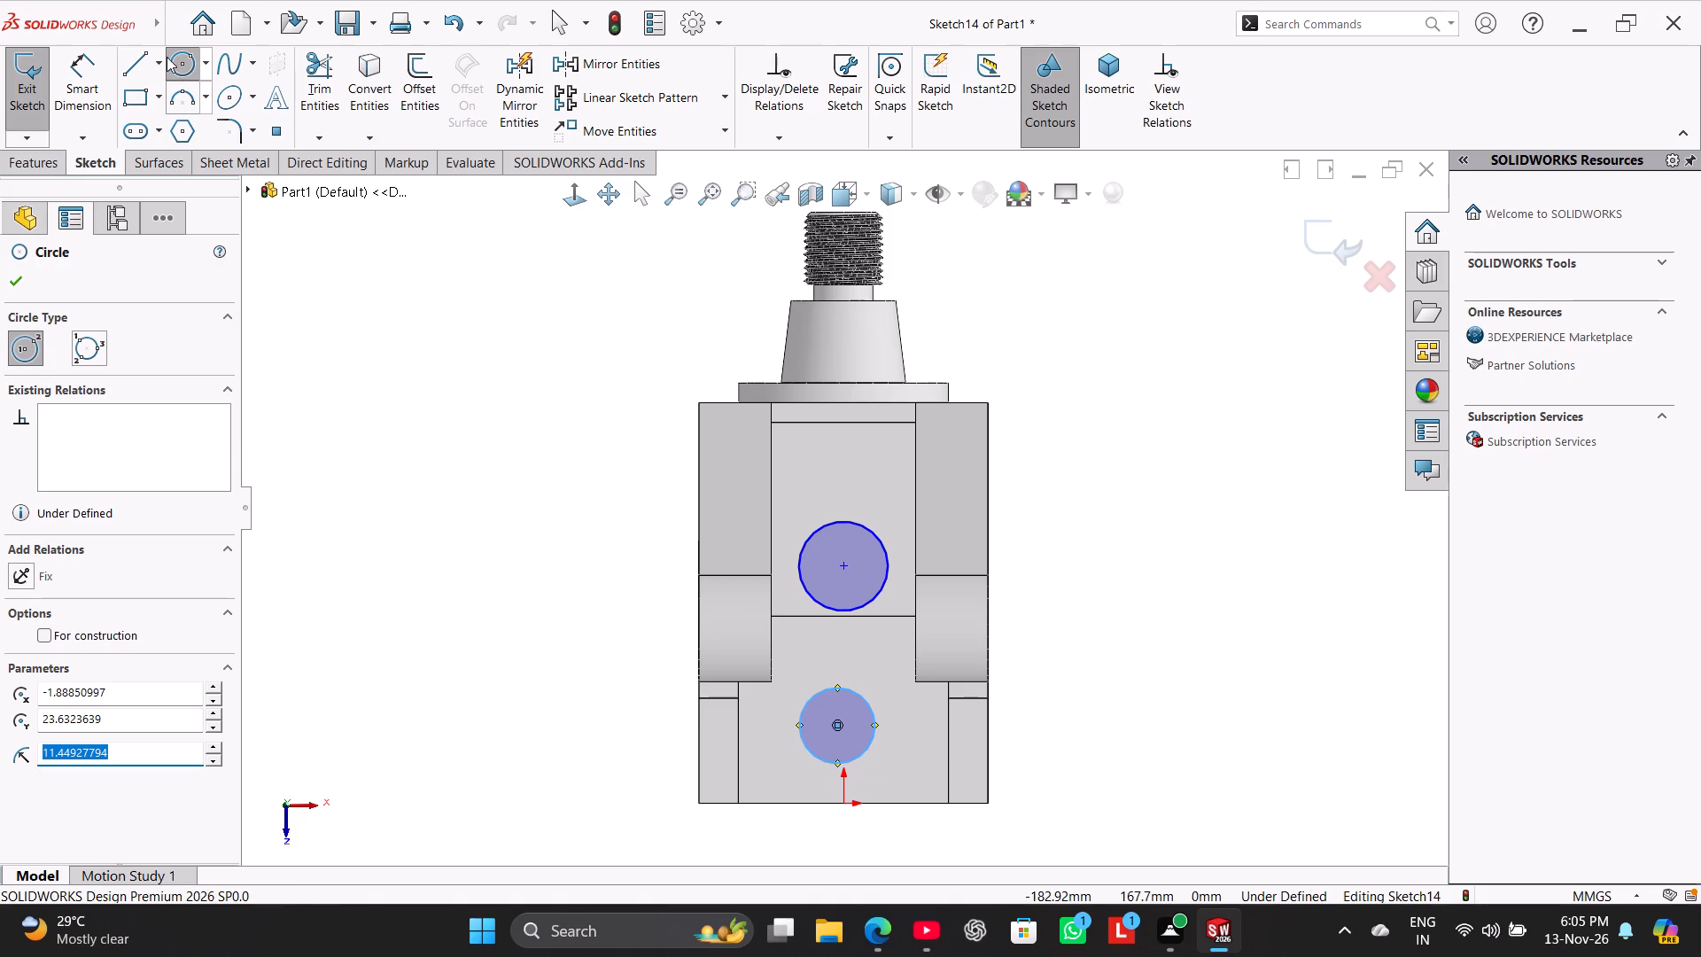
# Join the two circle centres with a construction line and make the line vertical.
pyautogui.click(158, 57)
pyautogui.click(175, 113)
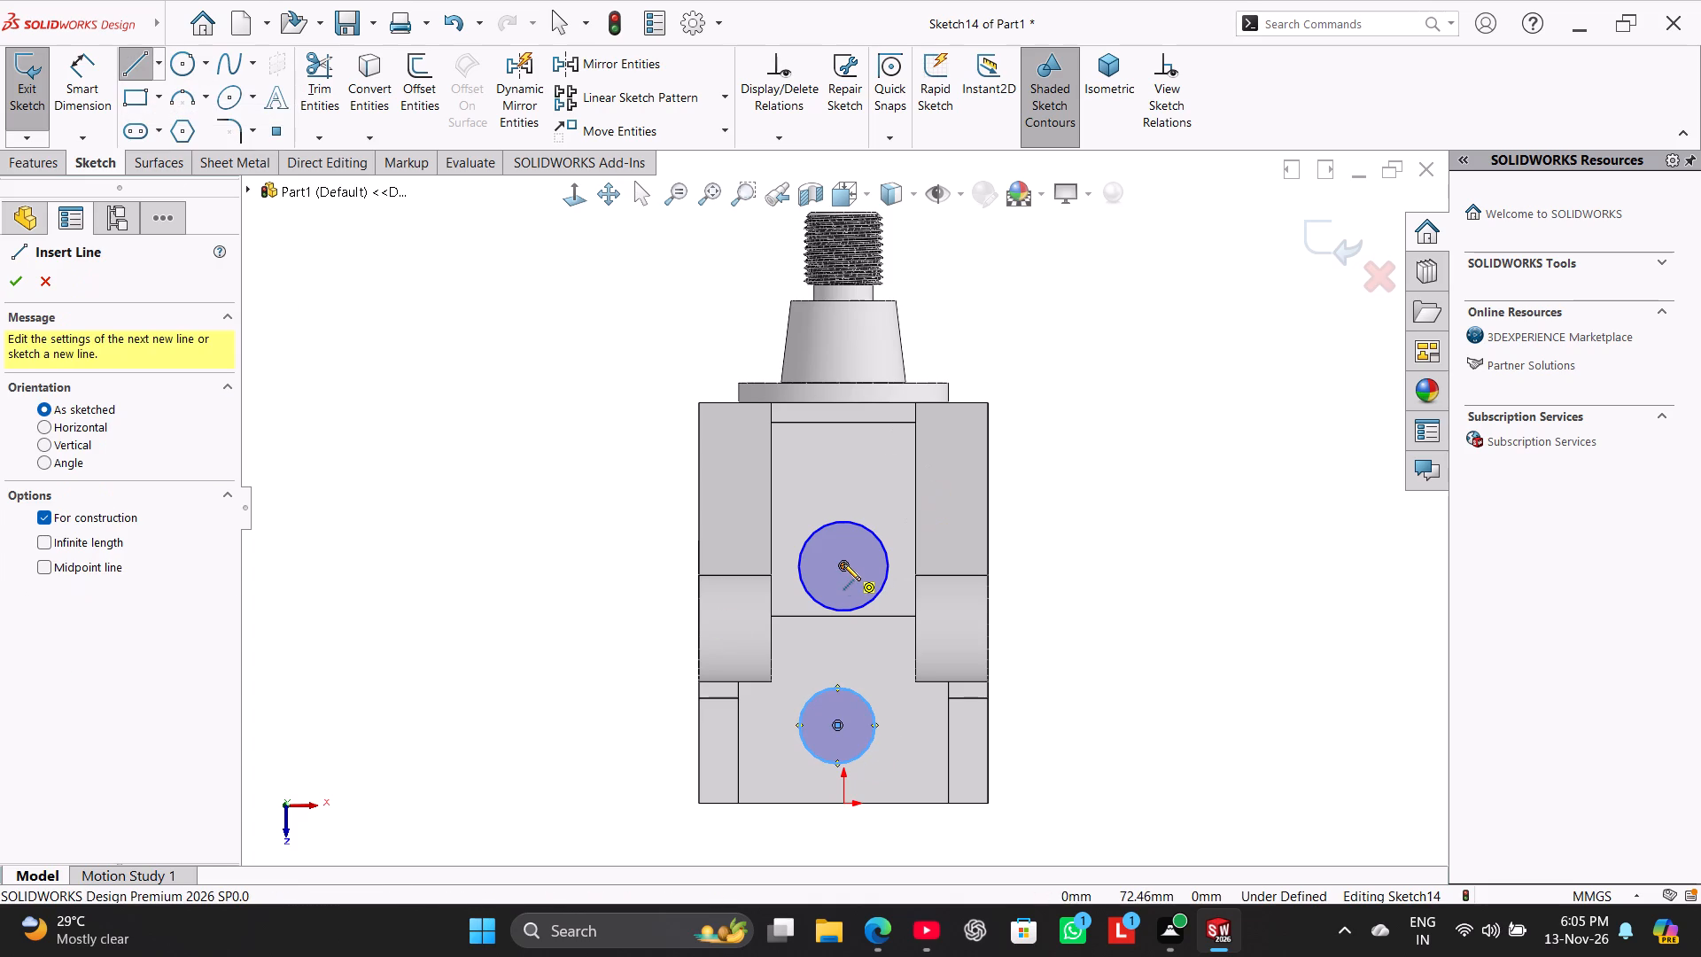
pyautogui.click(843, 564)
pyautogui.click(834, 728)
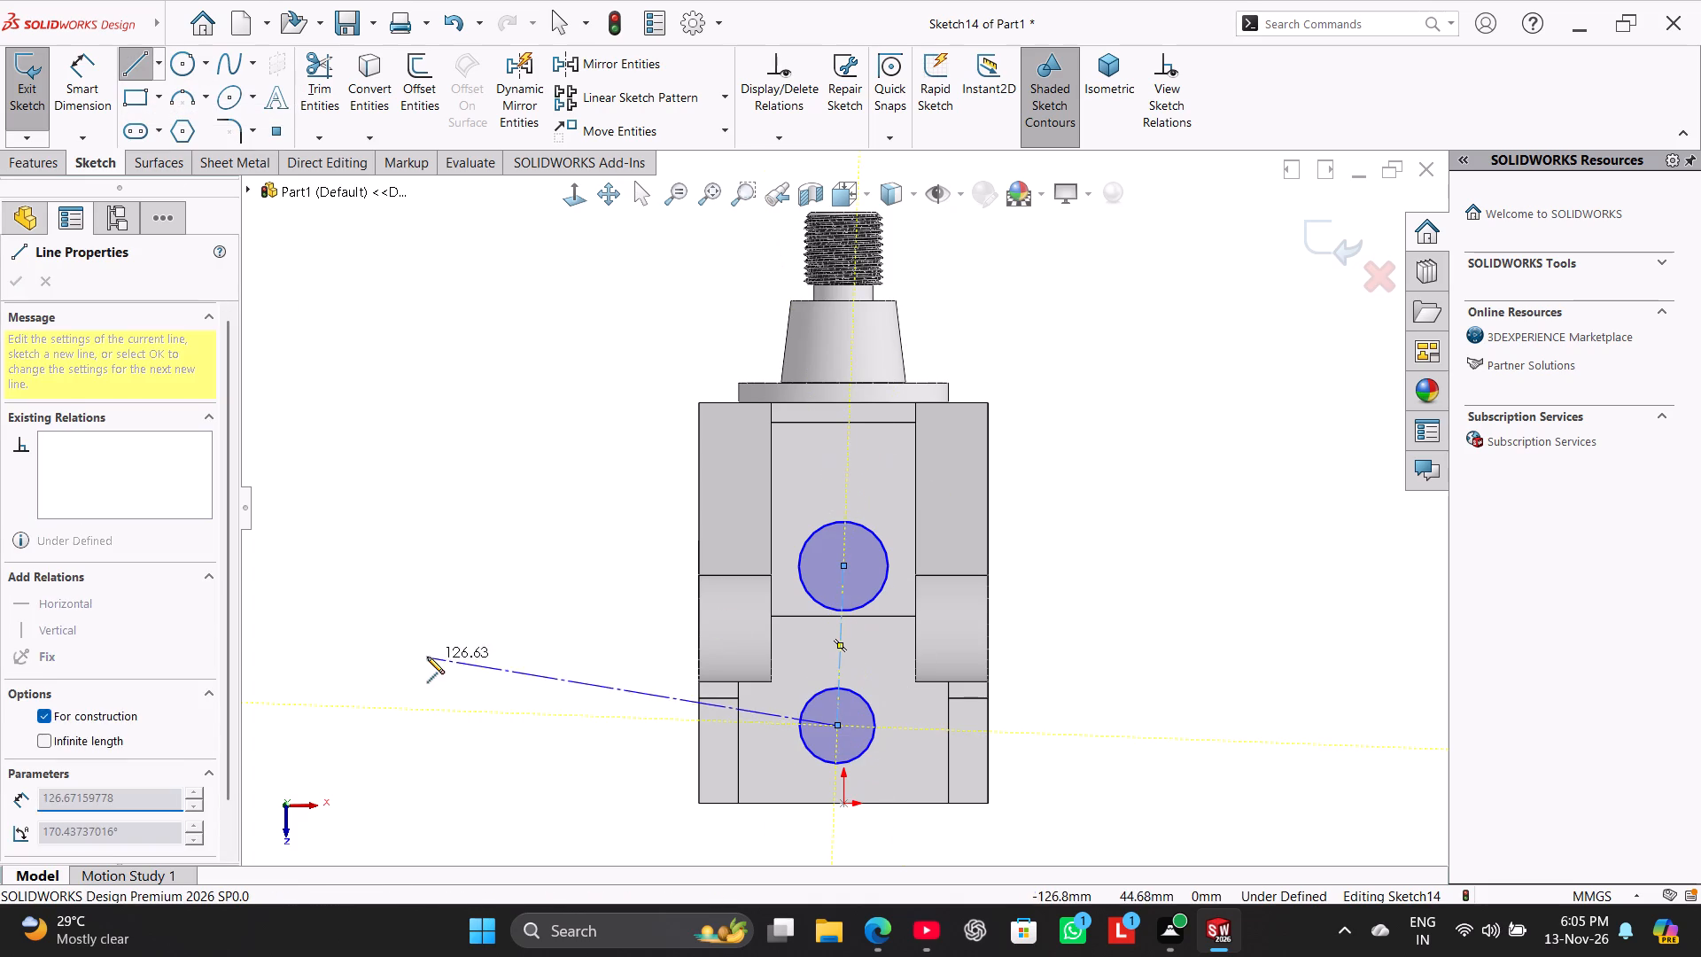
pyautogui.rightClick(427, 657)
pyautogui.click(493, 671)
pyautogui.rightClick(838, 651)
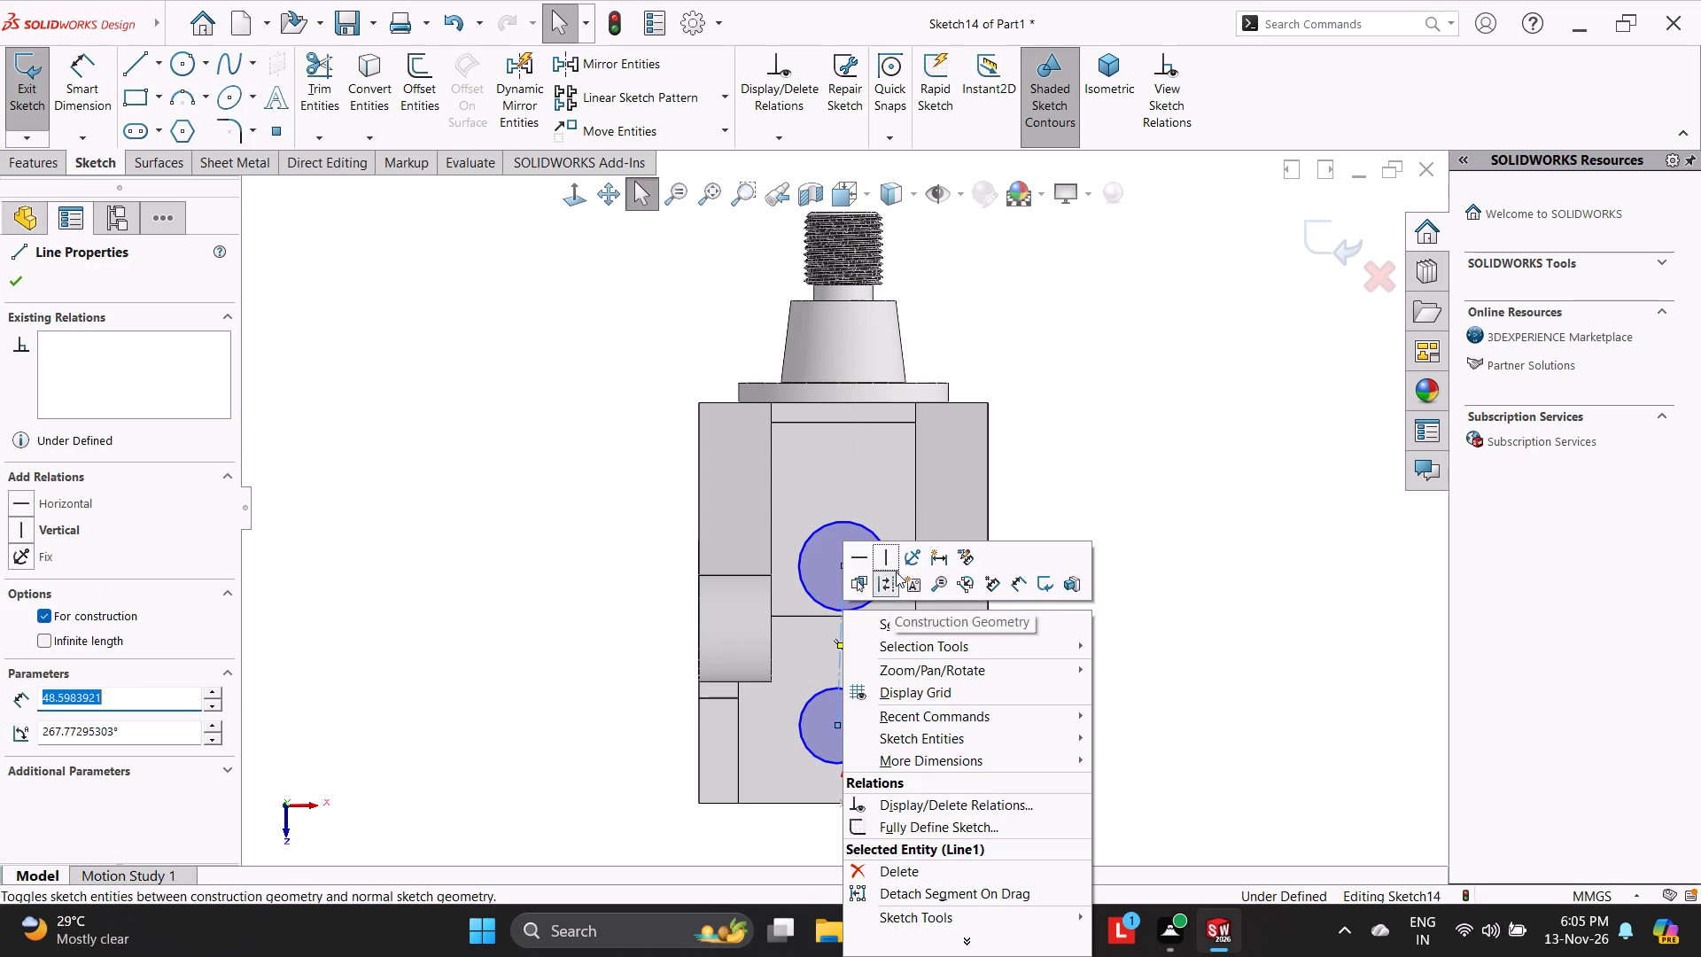
pyautogui.click(896, 568)
pyautogui.click(532, 542)
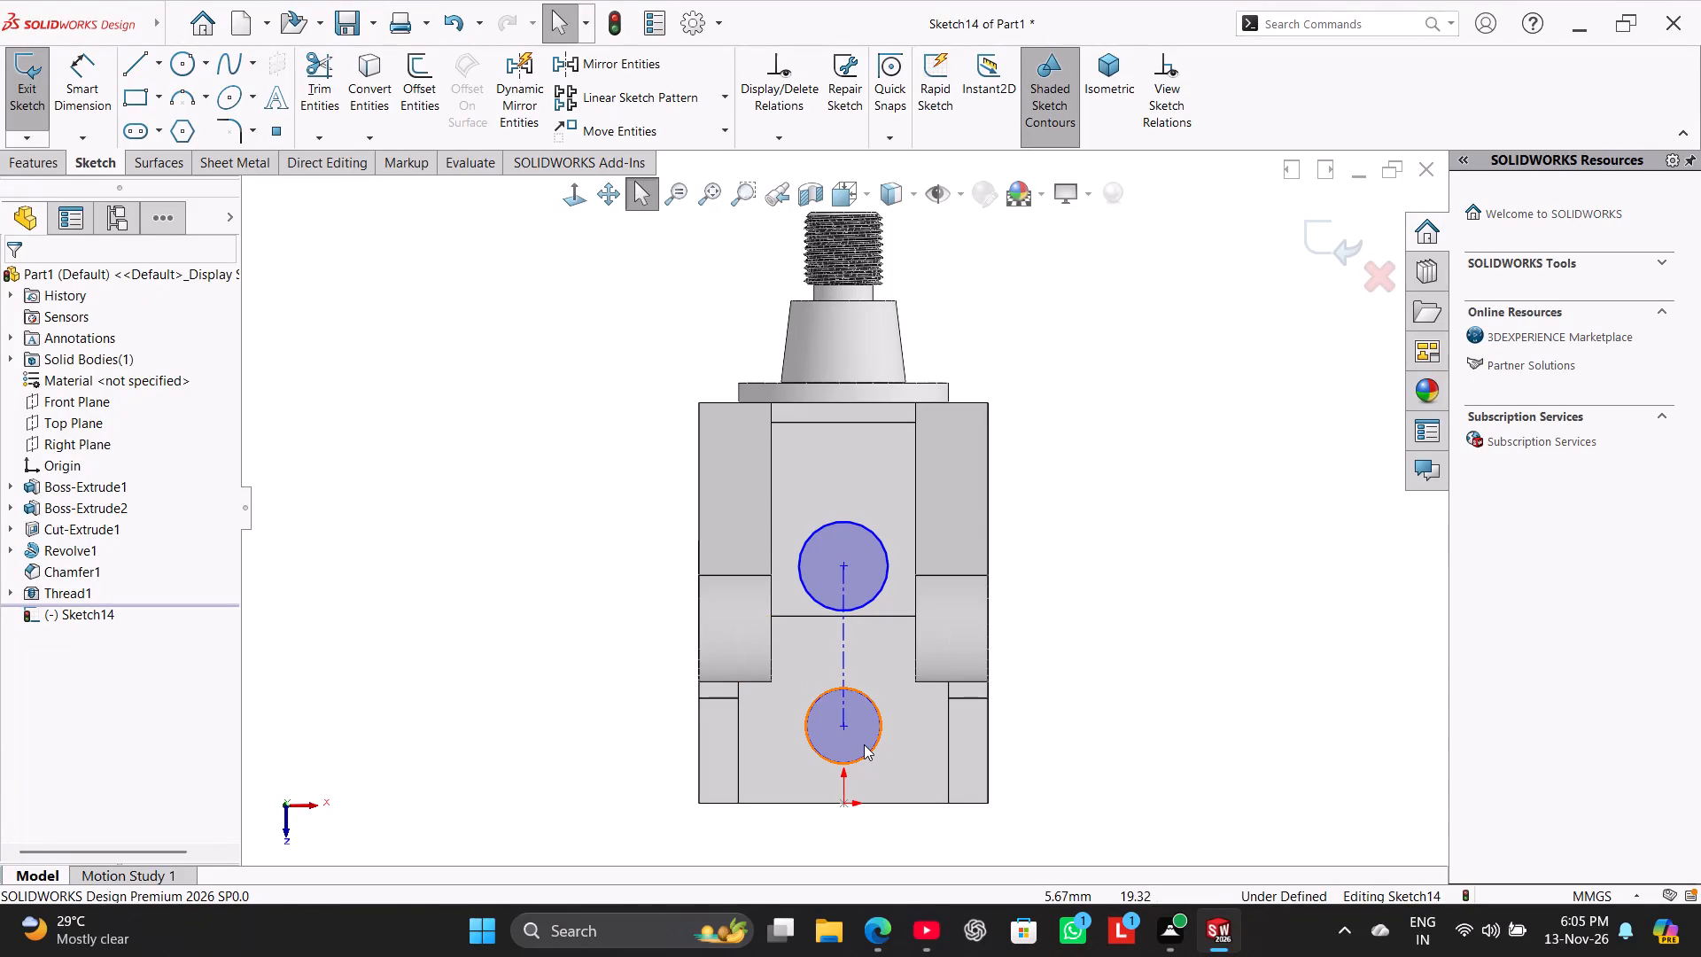
# Add a vertical relation between the origin and the centre of the circle nearer to it.
pyautogui.keyDown('ctrl'); pyautogui.click(842, 725); pyautogui.keyUp('ctrl')
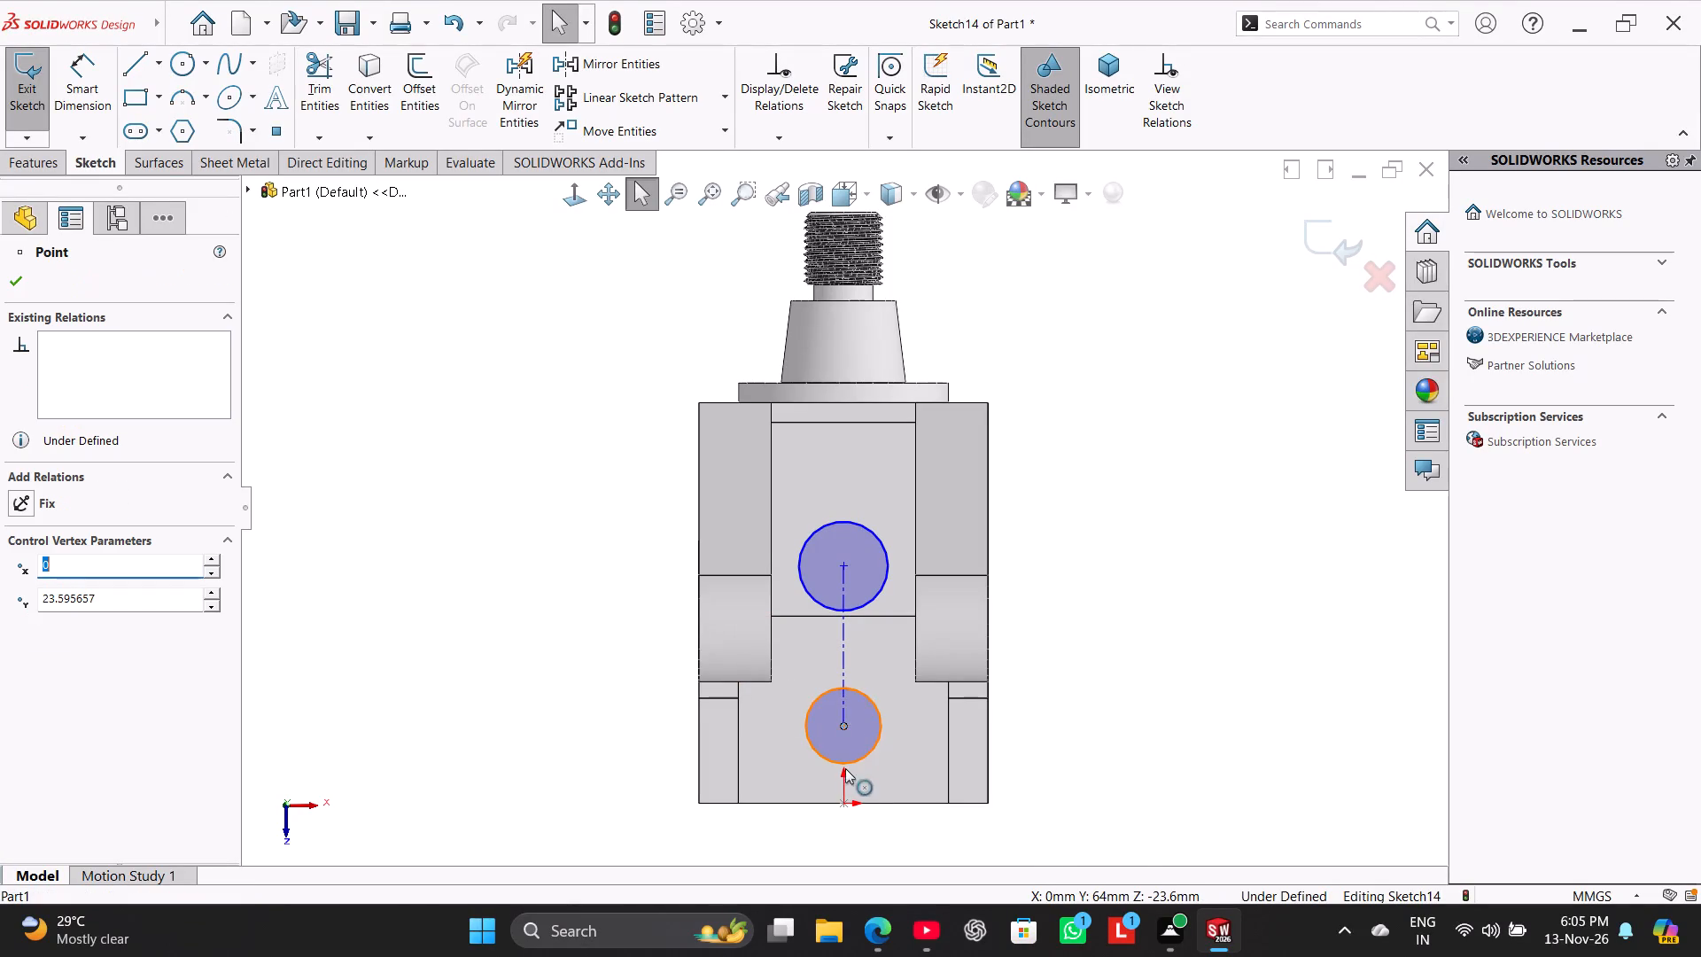
pyautogui.keyDown('ctrl'); pyautogui.click(845, 803); pyautogui.keyUp('ctrl')
pyautogui.click(57, 627)
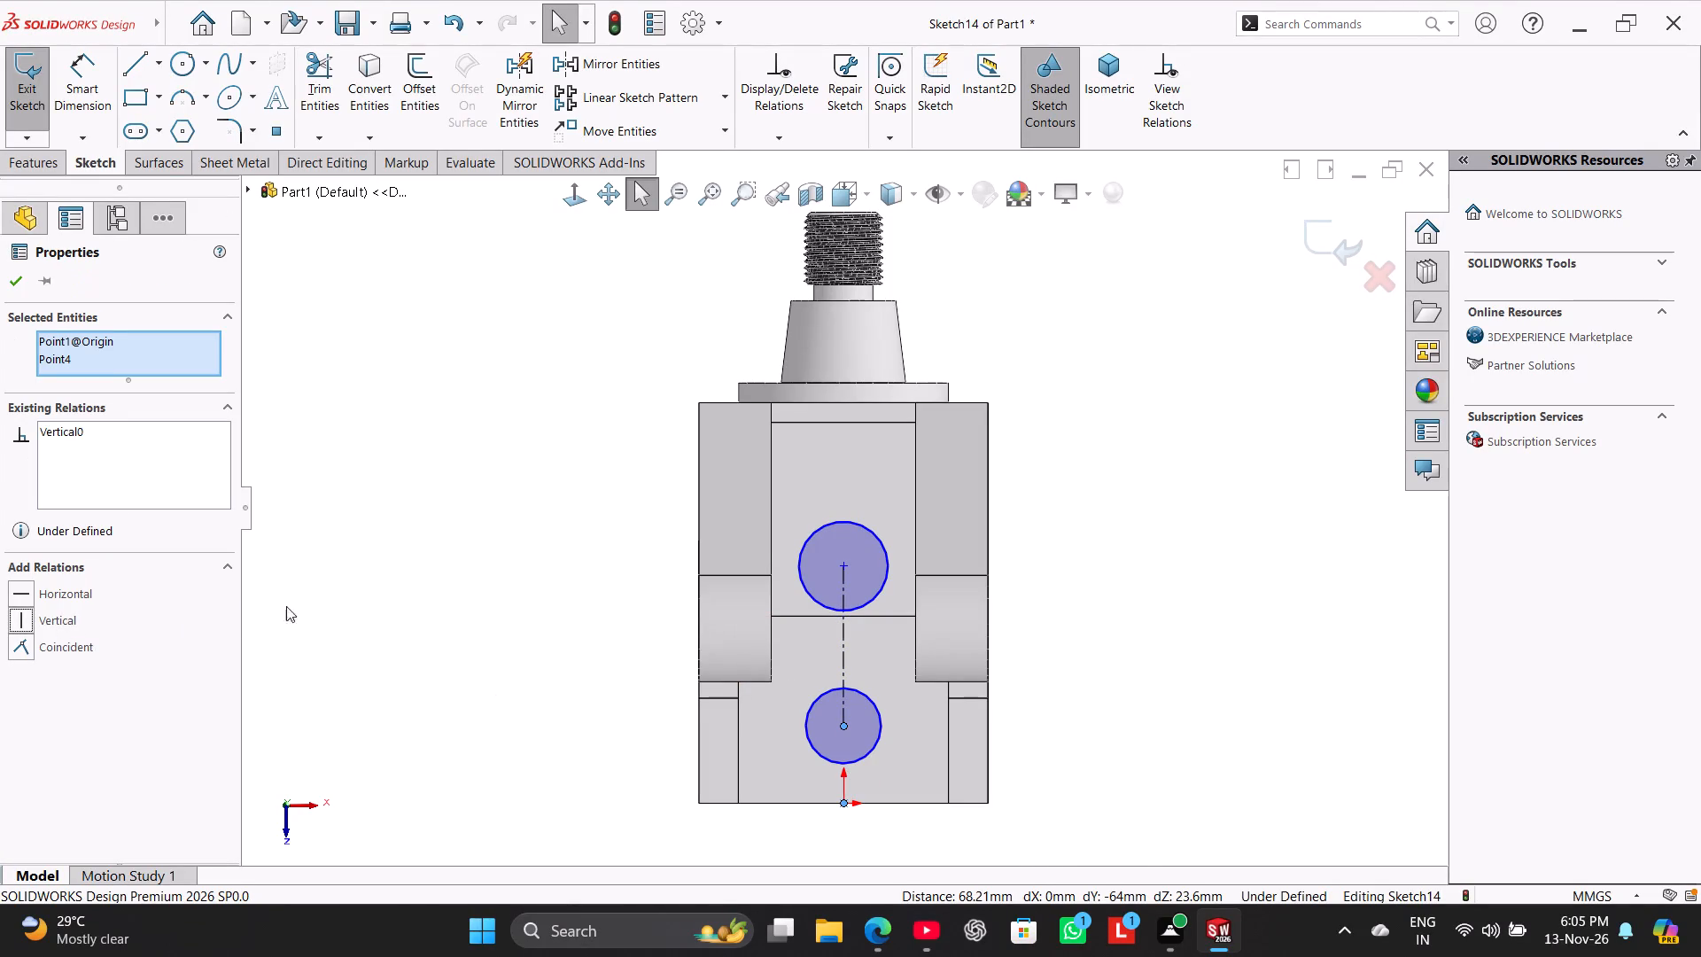
pyautogui.click(423, 564)
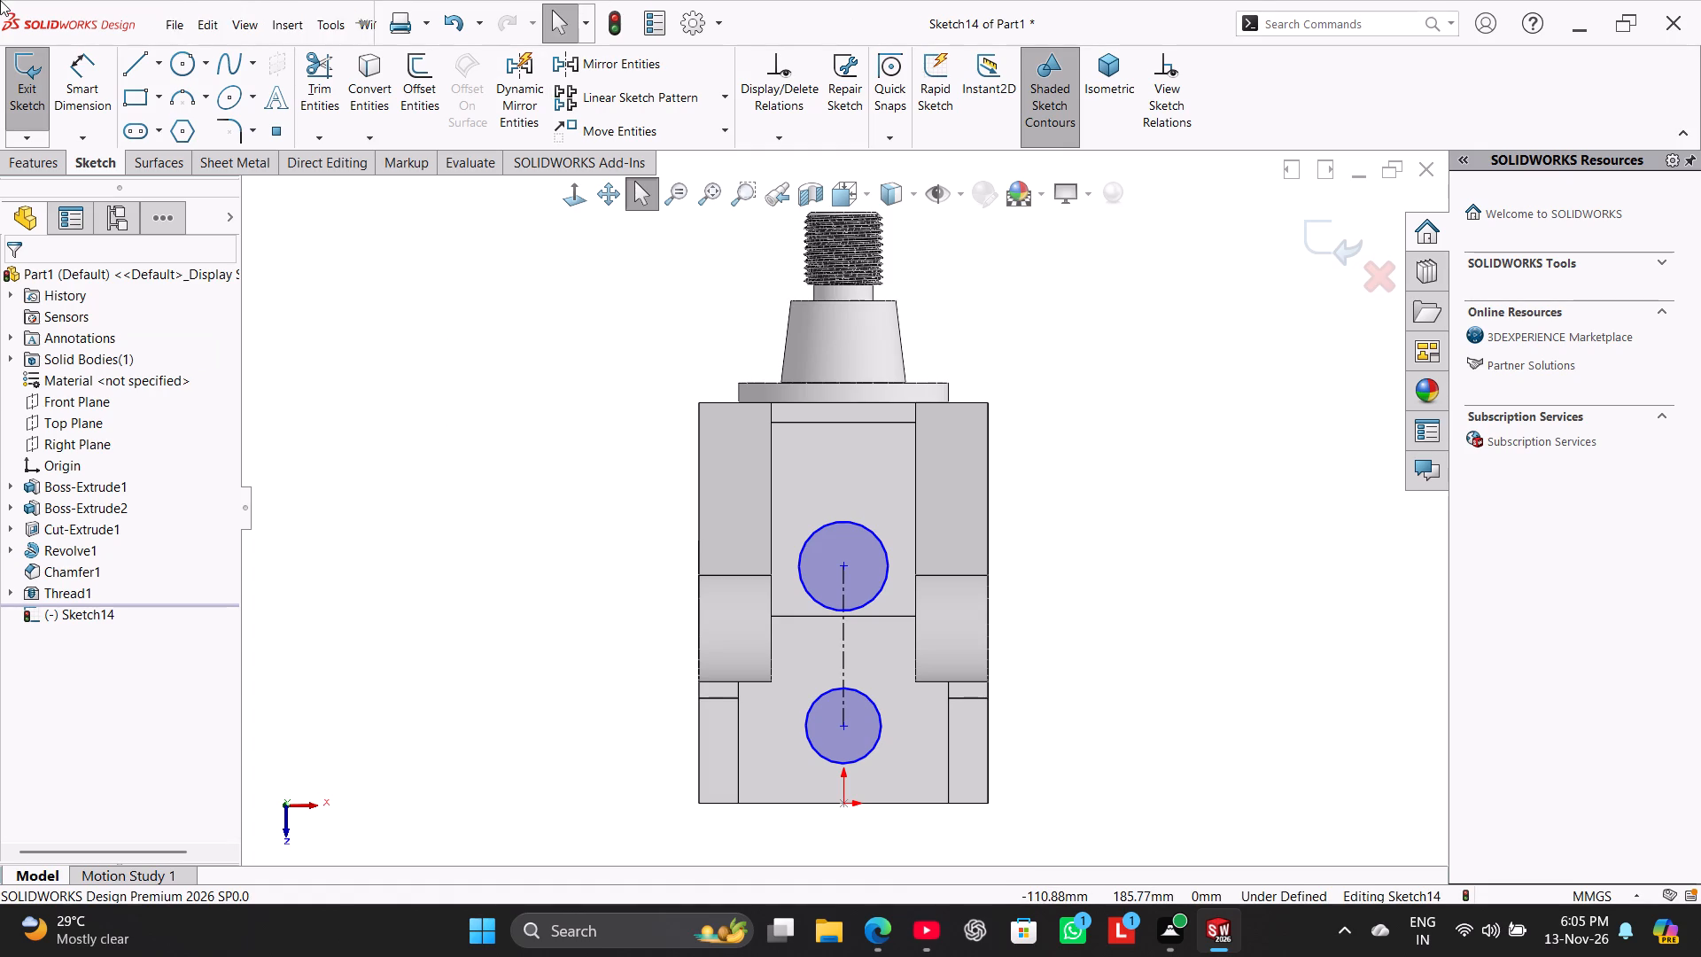
# Dimension the nearer circle's centre 32 mm from the origin.
pyautogui.click(101, 96)
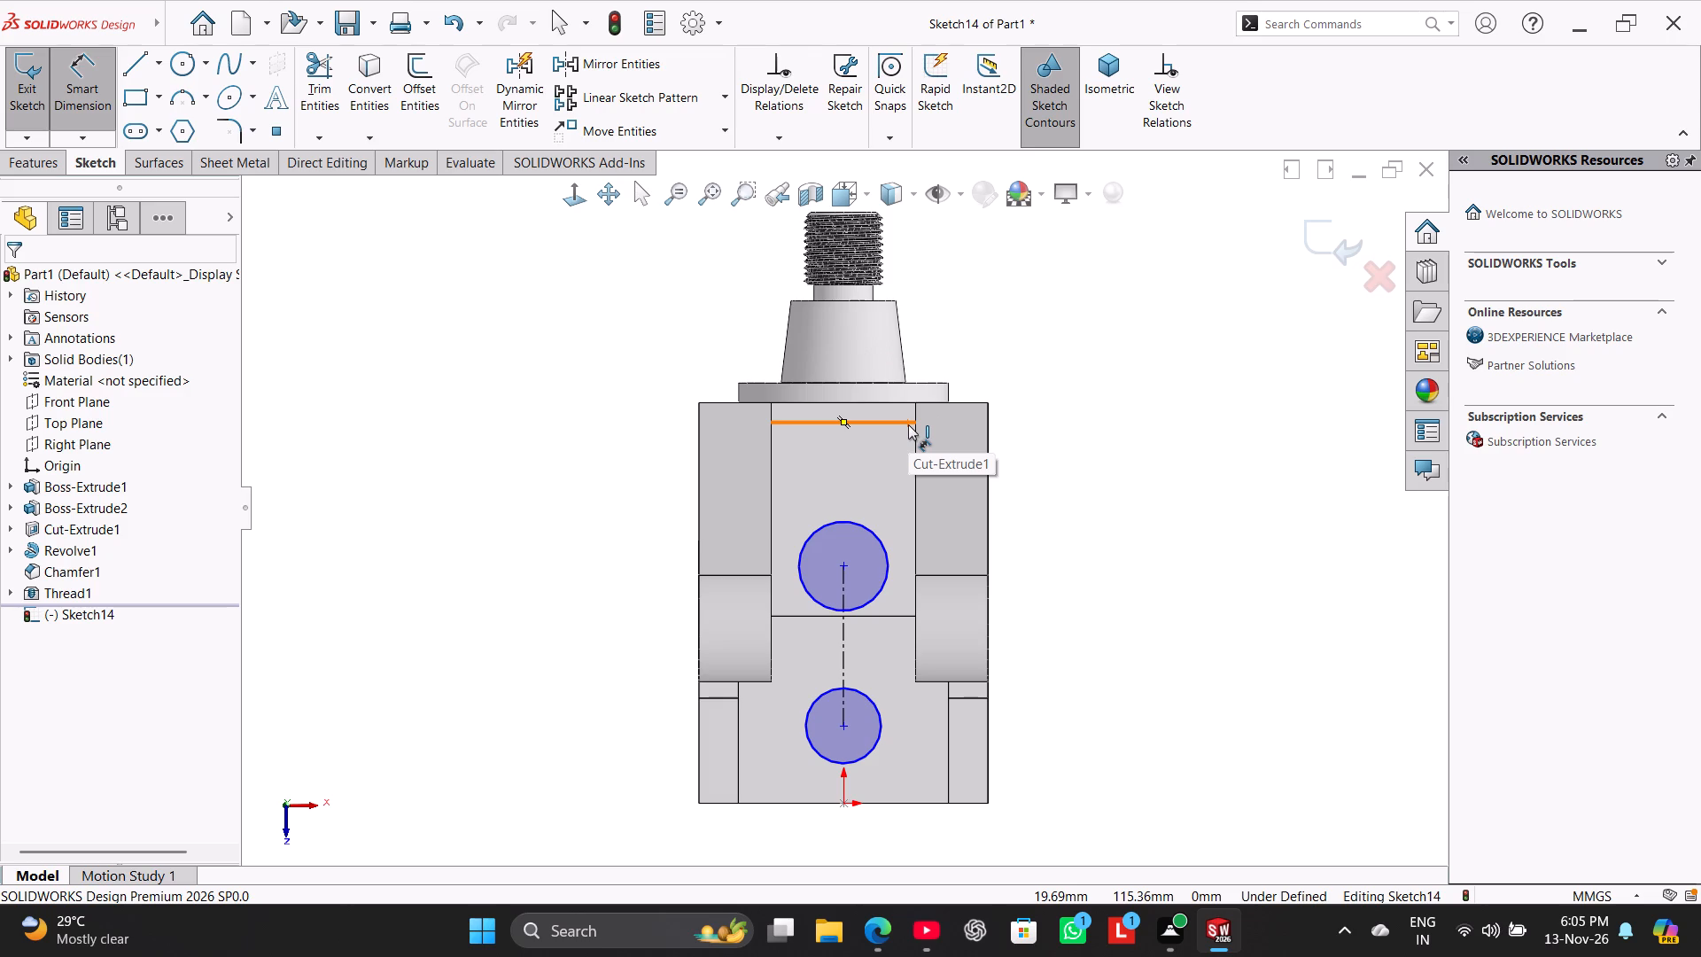
pyautogui.click(841, 727)
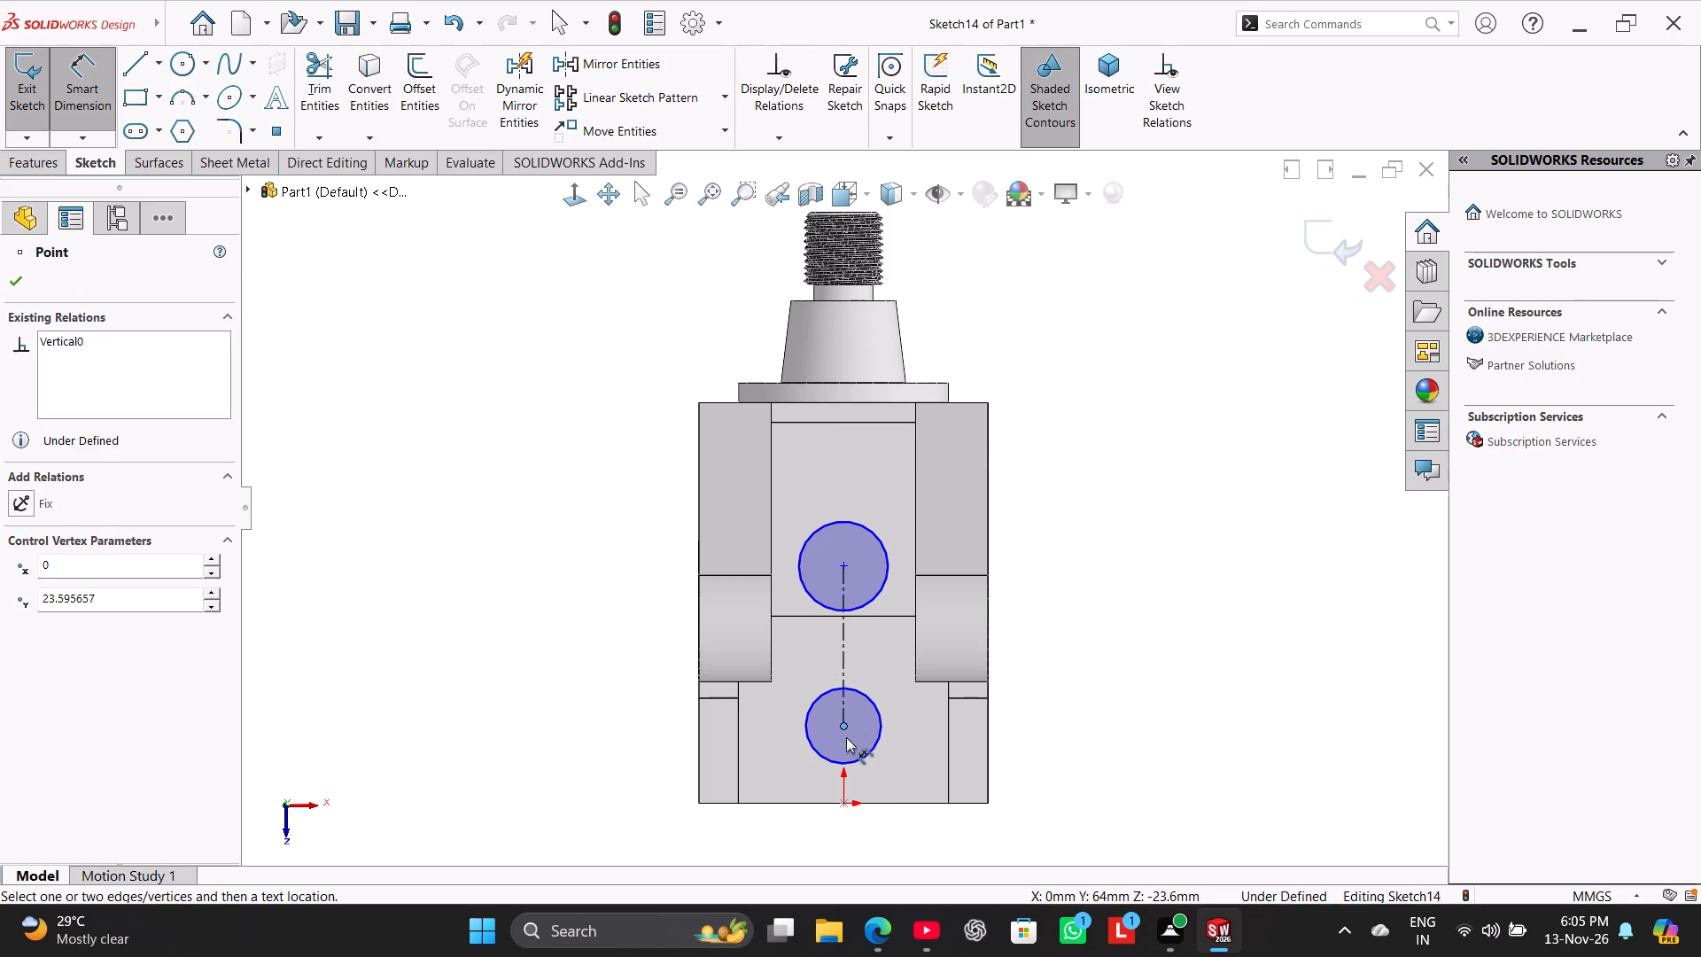
pyautogui.click(843, 799)
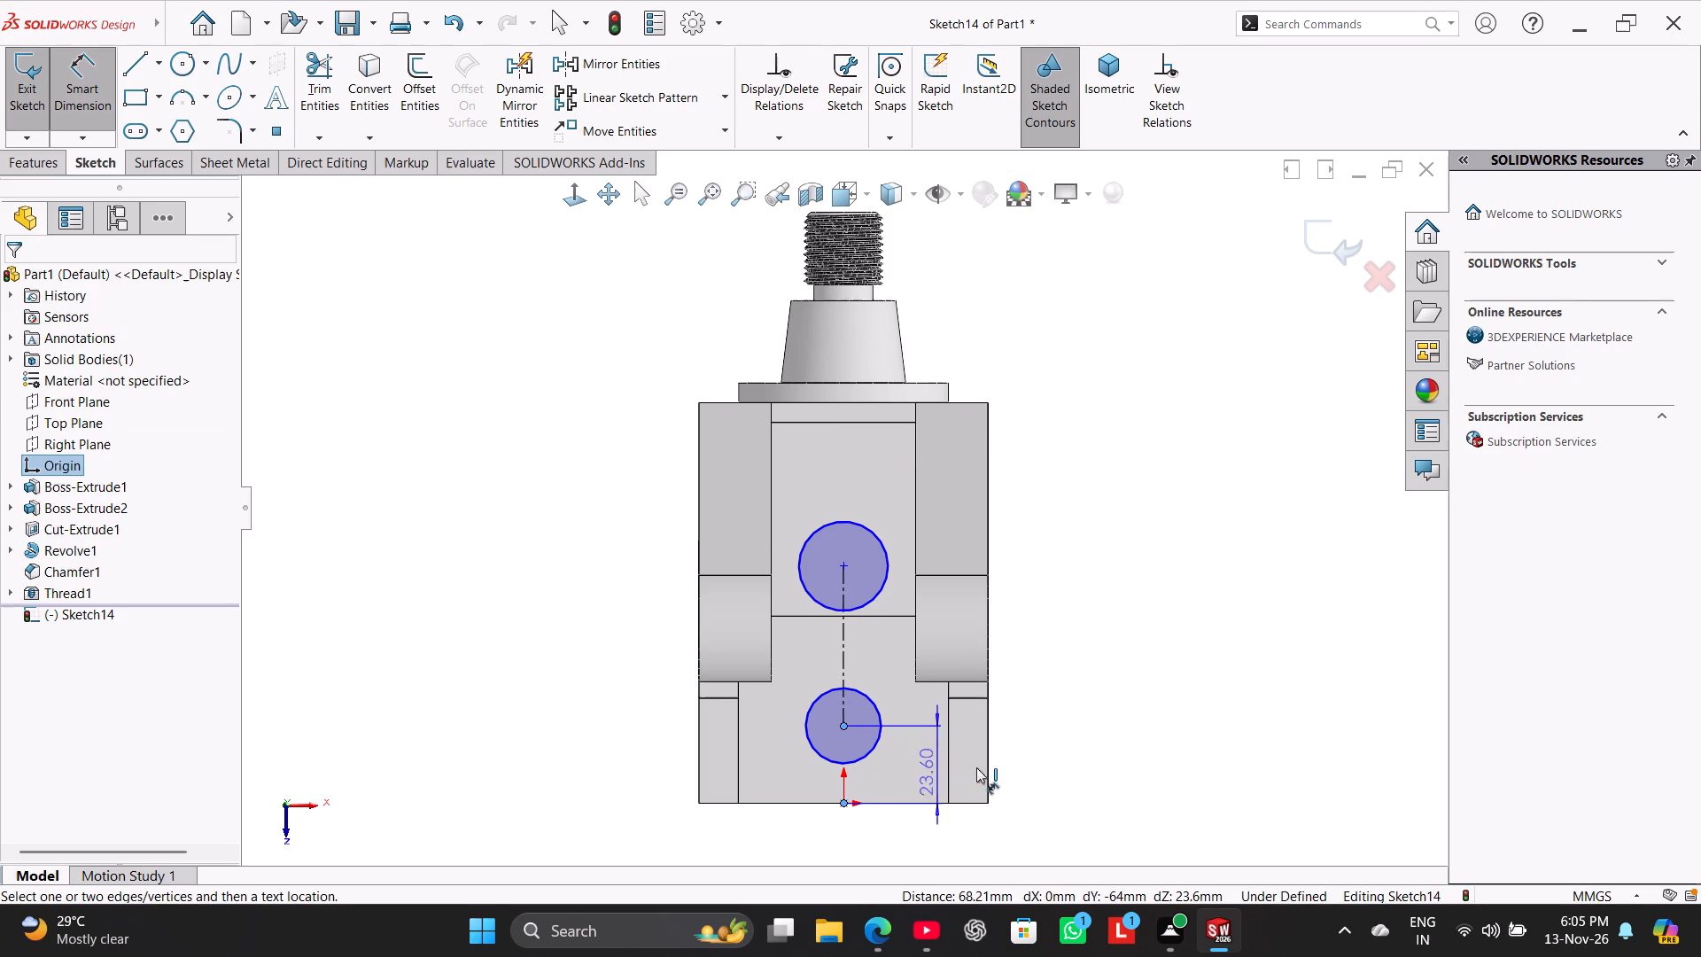
pyautogui.click(1099, 720)
pyautogui.write('32')
pyautogui.press('Return')
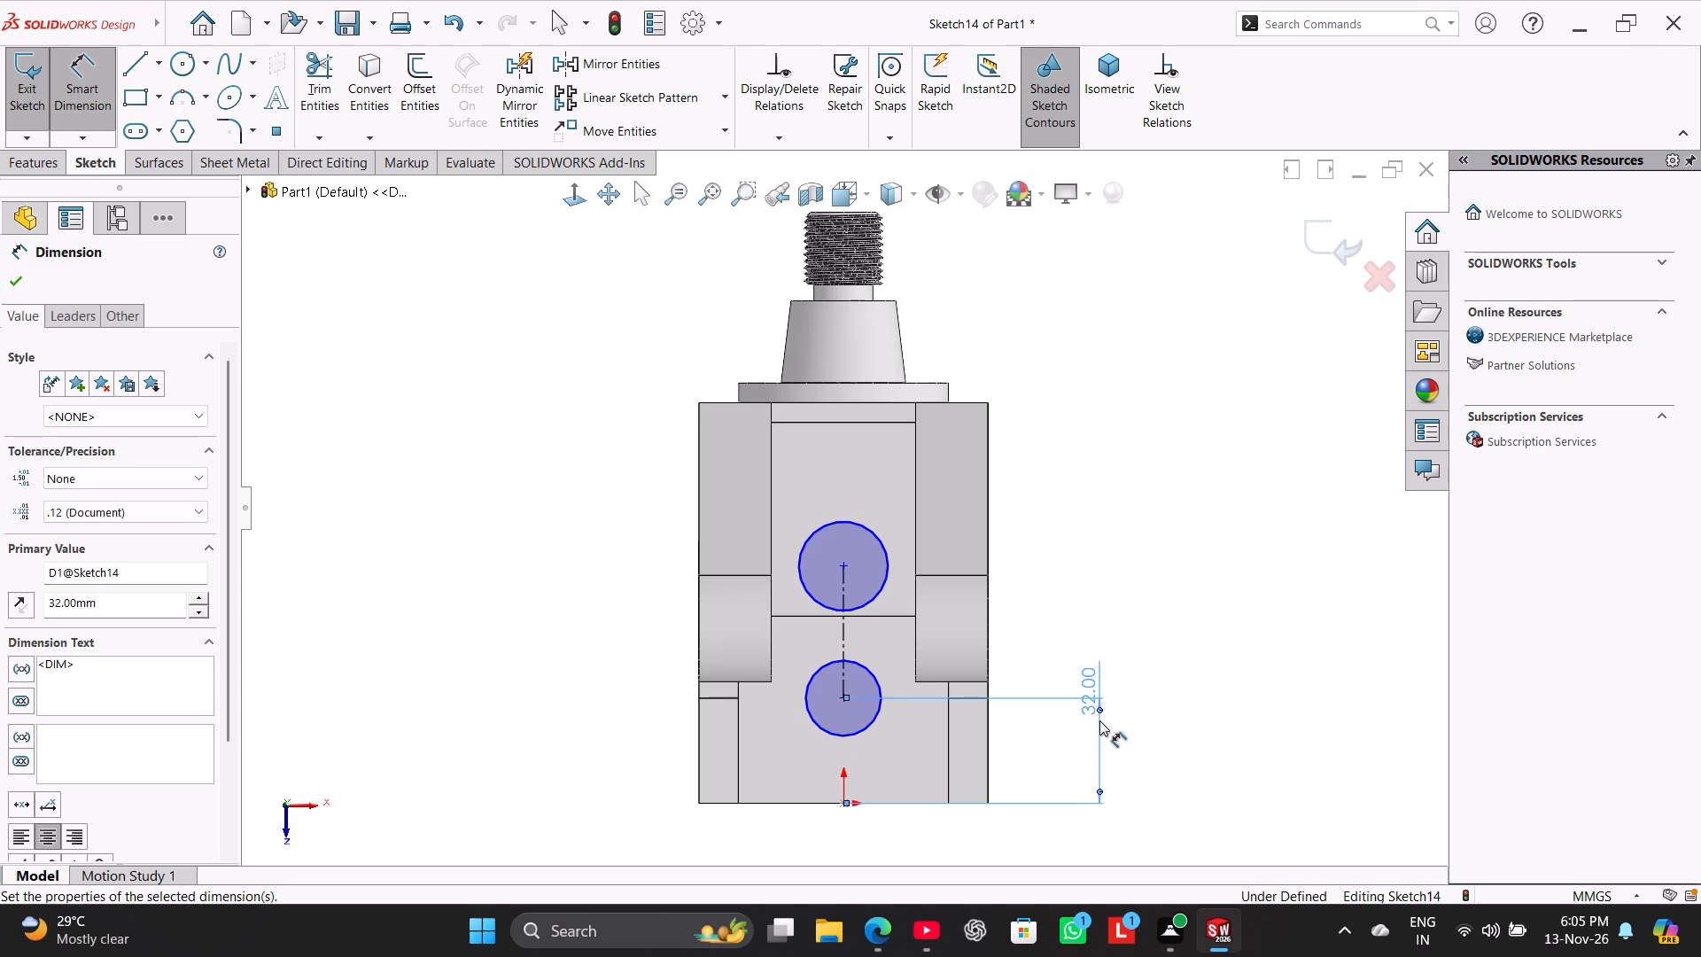
# Dimension the circle nearer the origin to 20 mm diameter and the farther circle to 16 mm diameter.
pyautogui.moveTo(850, 731); pyautogui.dragTo(827, 743)
pyautogui.click(594, 813)
pyautogui.press('2')
pyautogui.press('0')
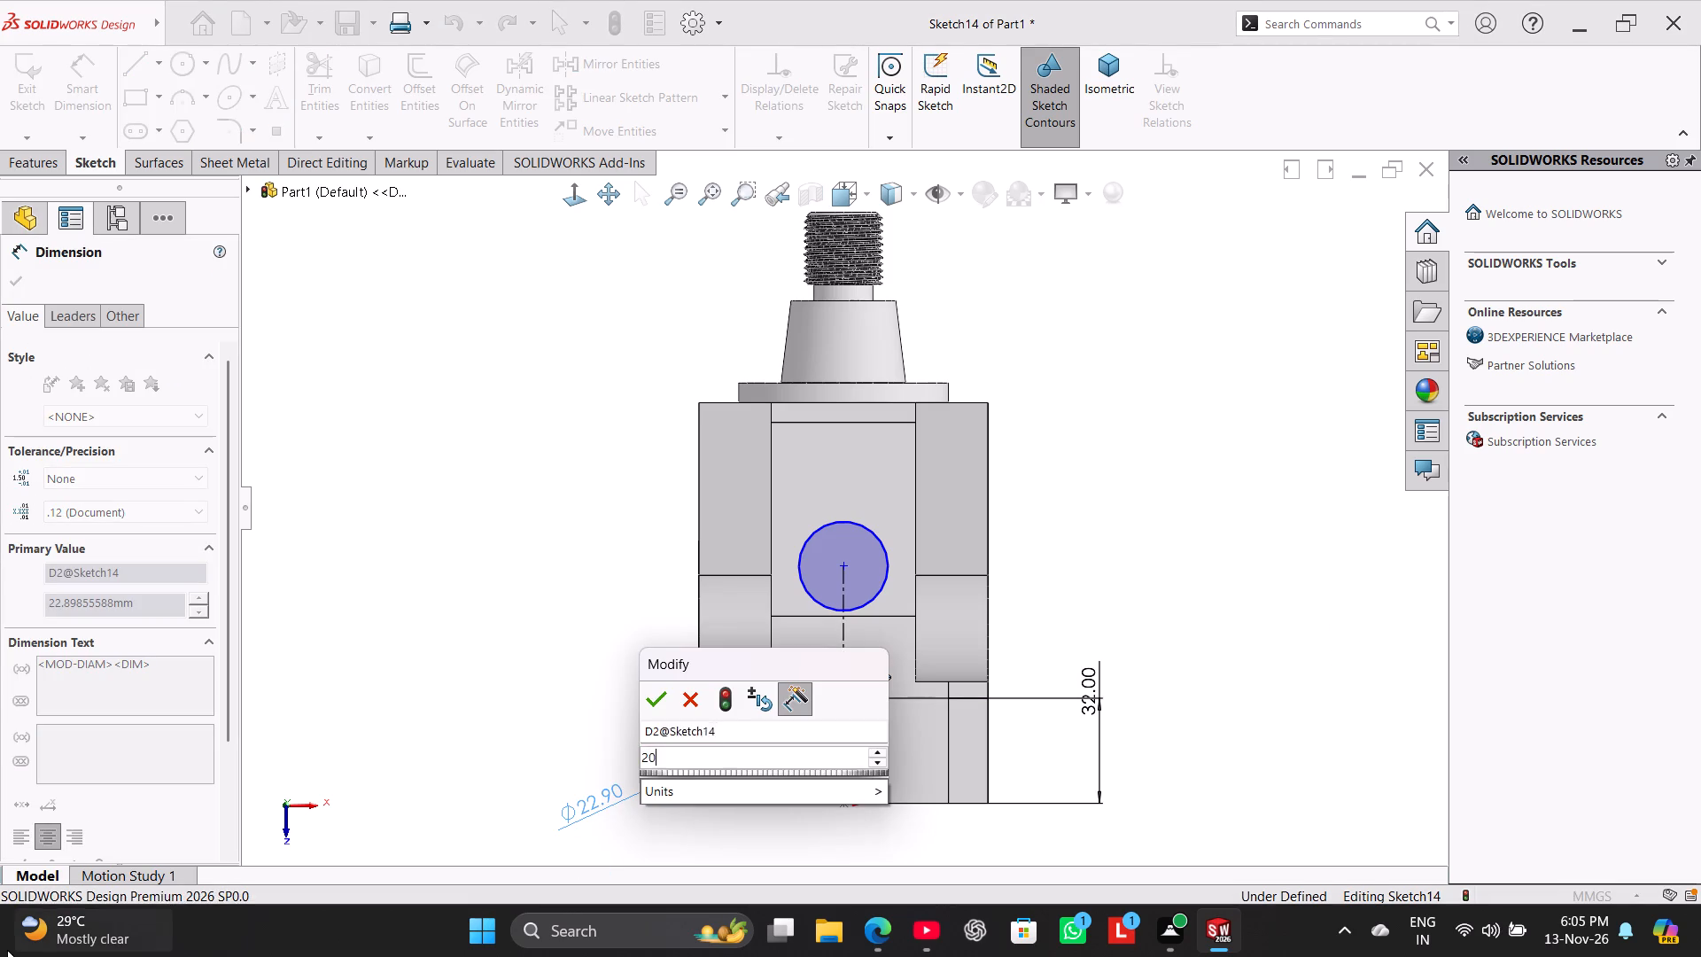
pyautogui.press('Return')
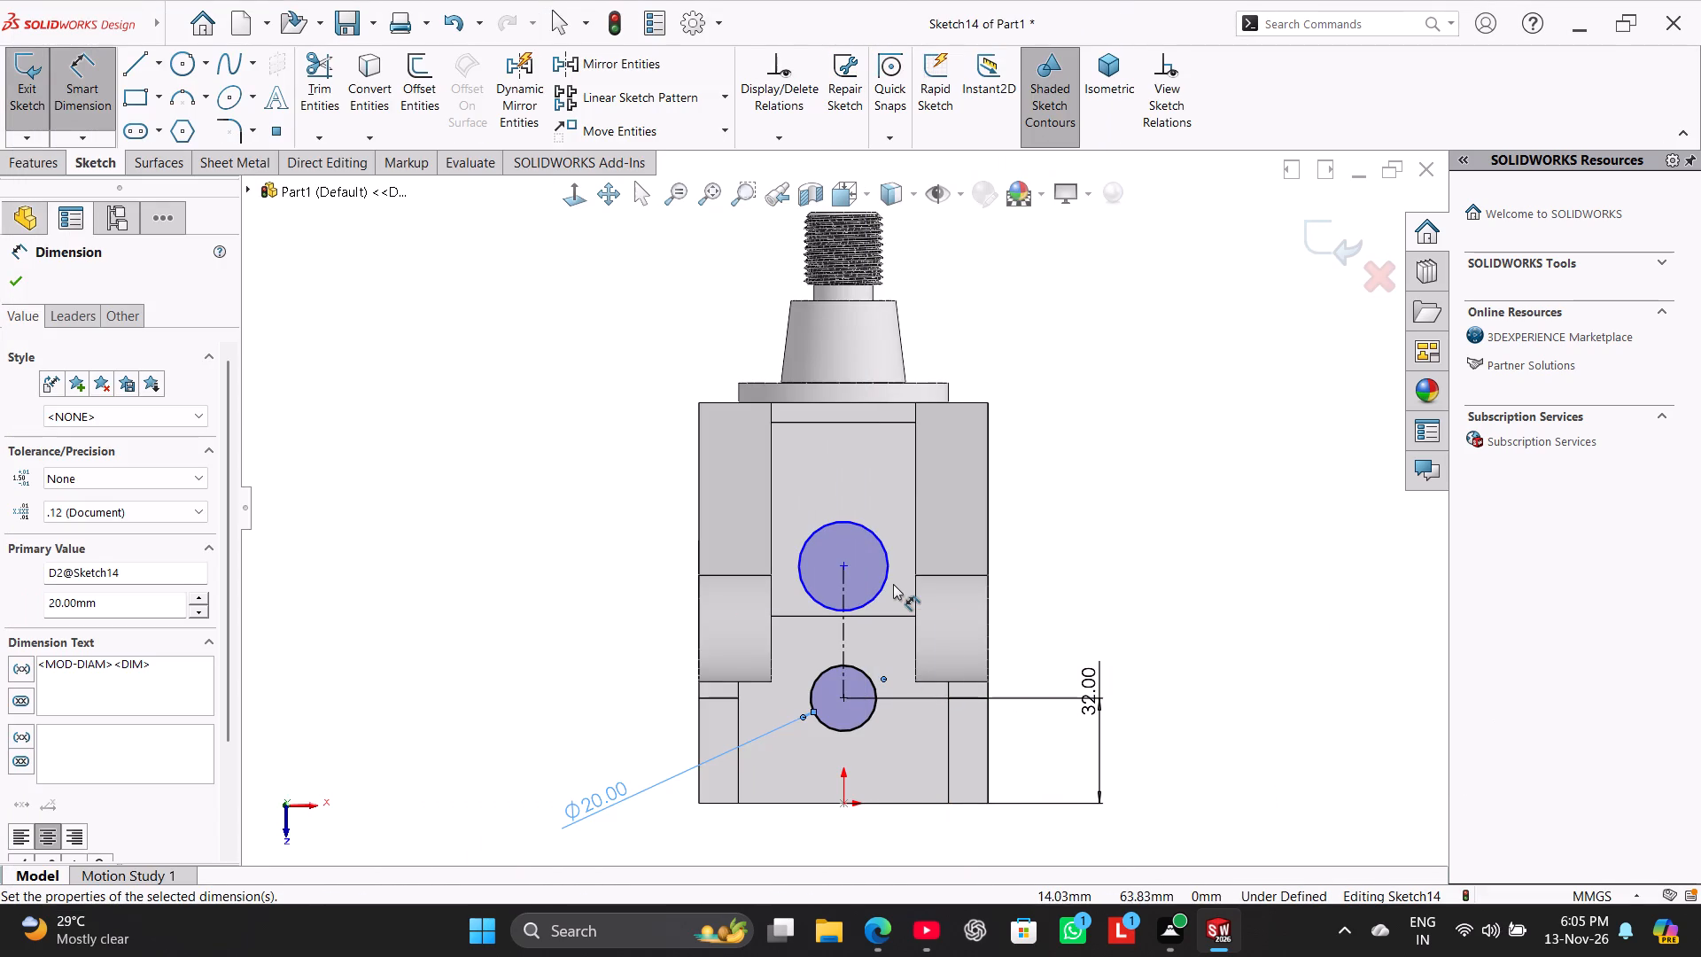
pyautogui.click(867, 528)
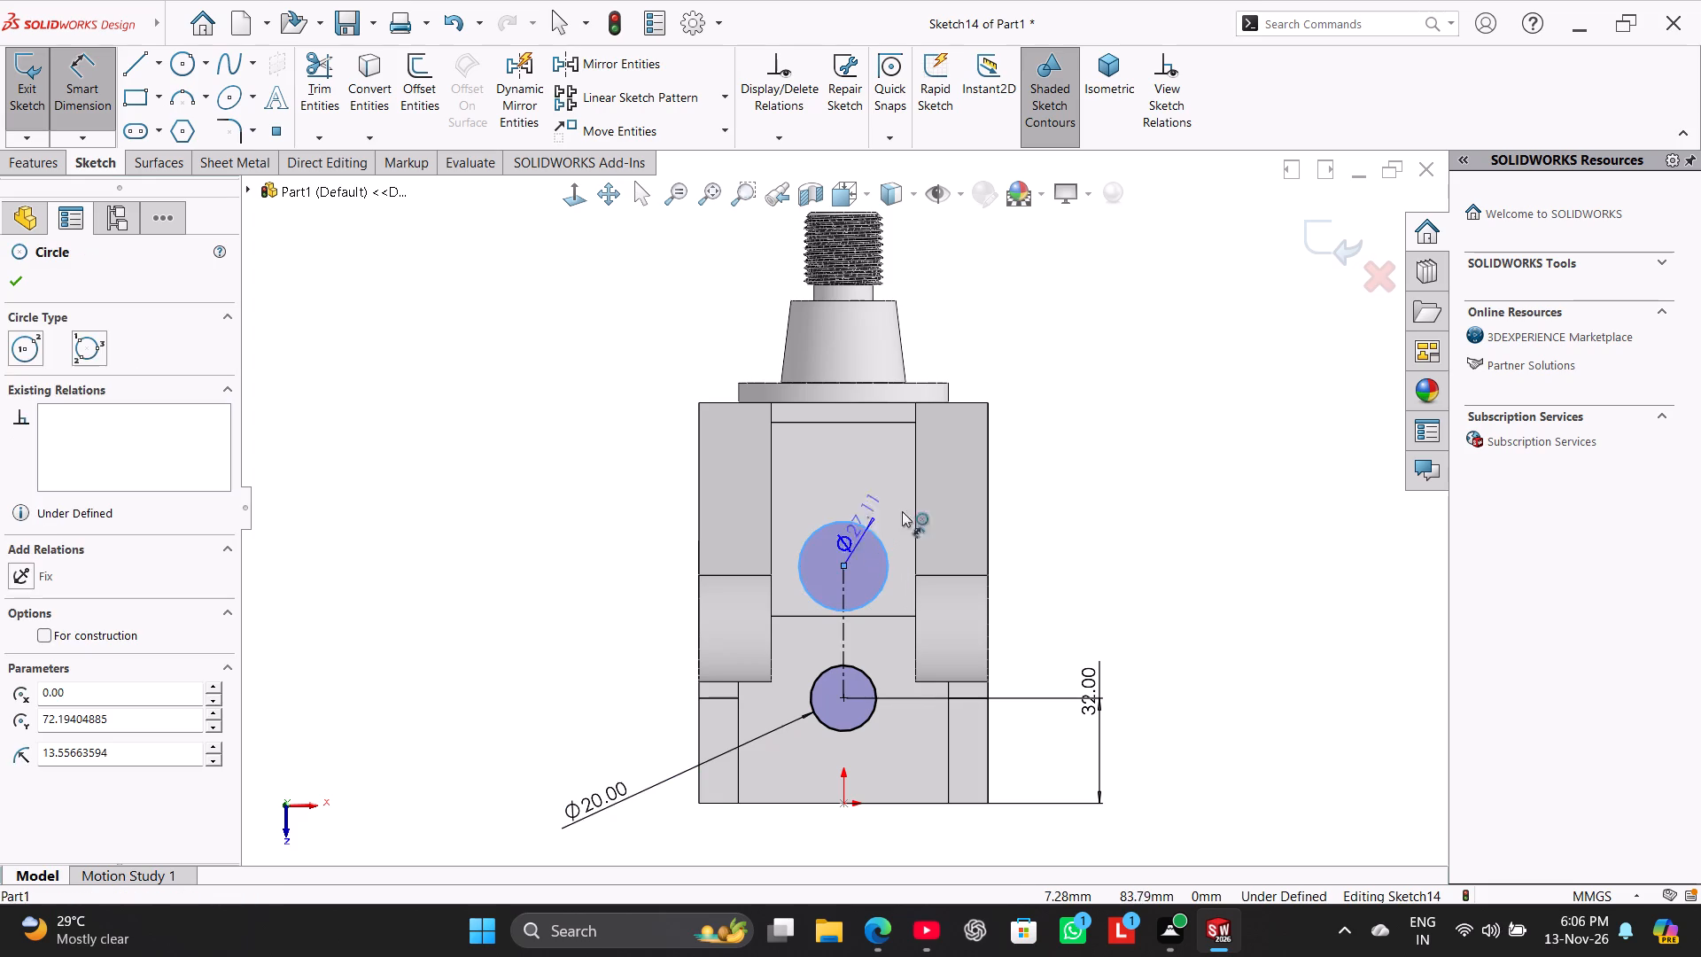
pyautogui.click(1033, 419)
pyautogui.write('16')
pyautogui.press('Return')
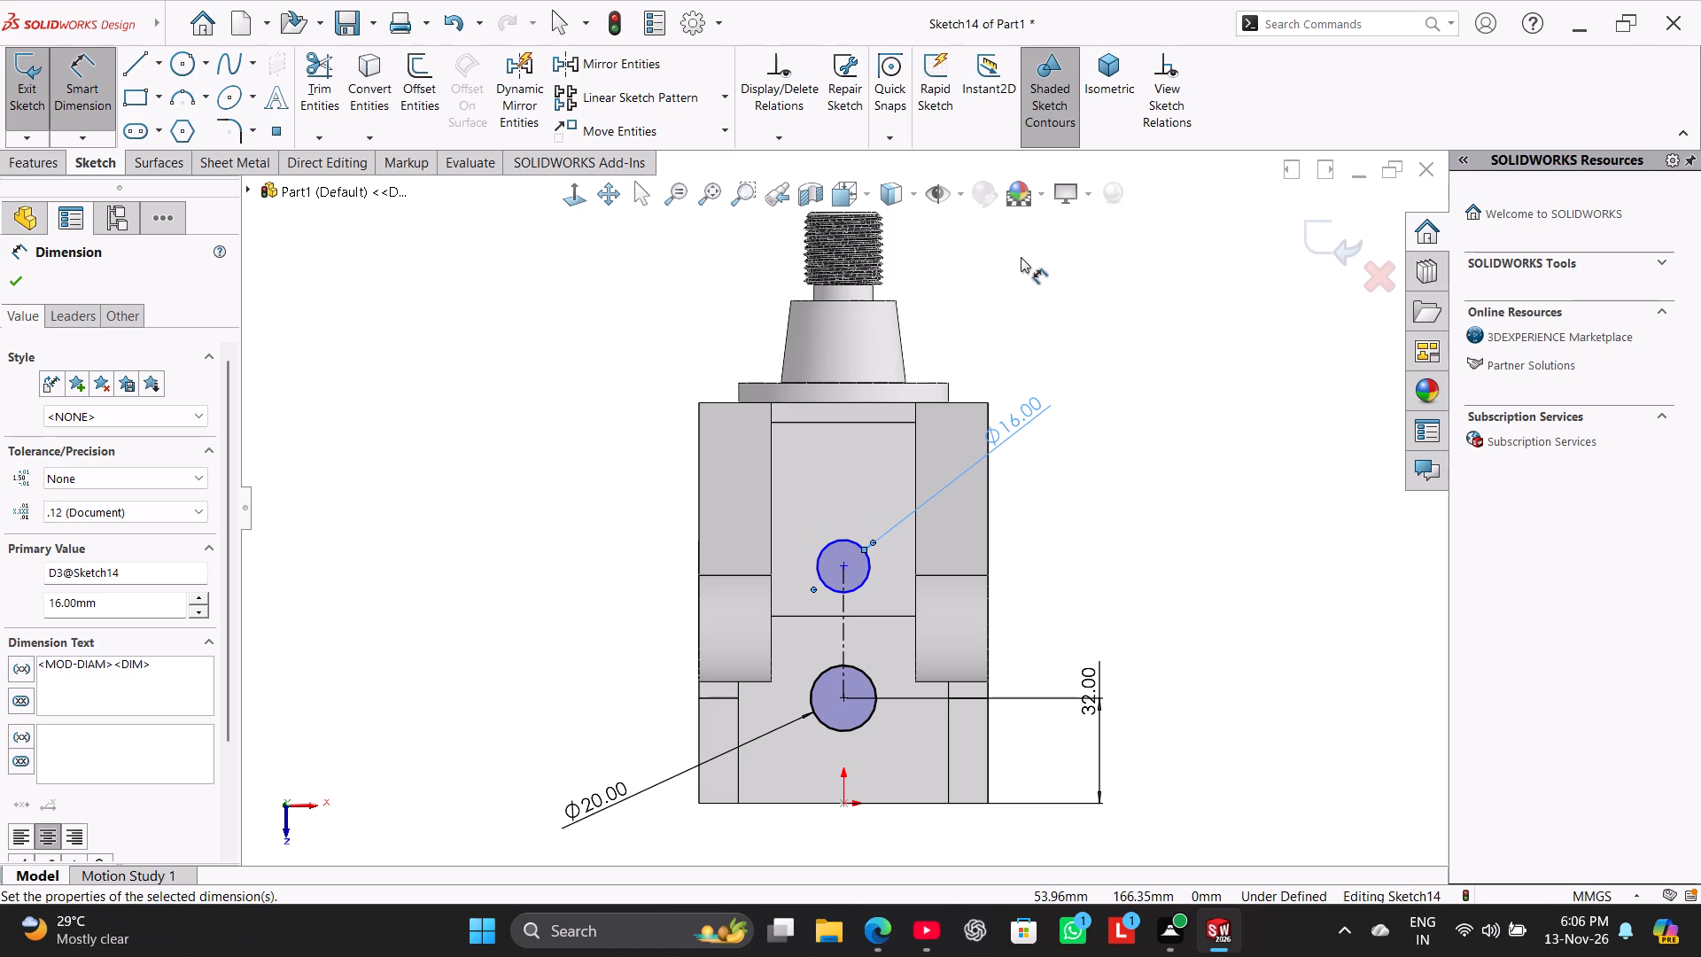
# Dimension the construction line between the two circle centres to 36 mm.
pyautogui.click(842, 608)
pyautogui.click(1099, 626)
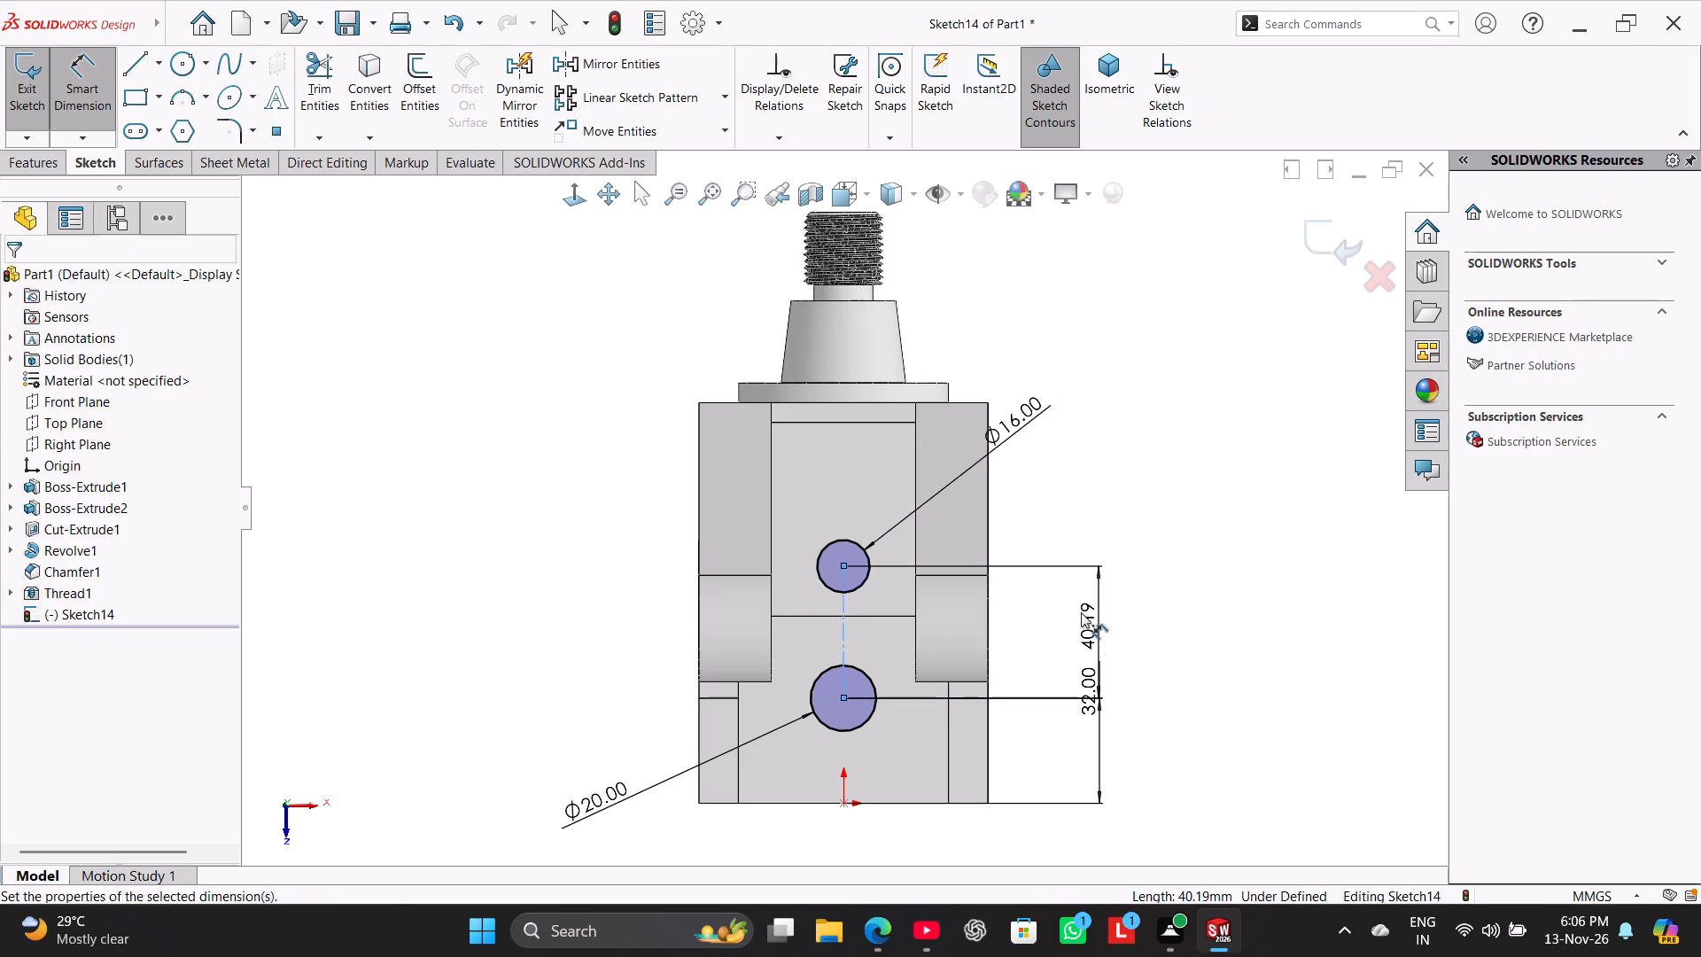
pyautogui.write('36')
pyautogui.press('Return')
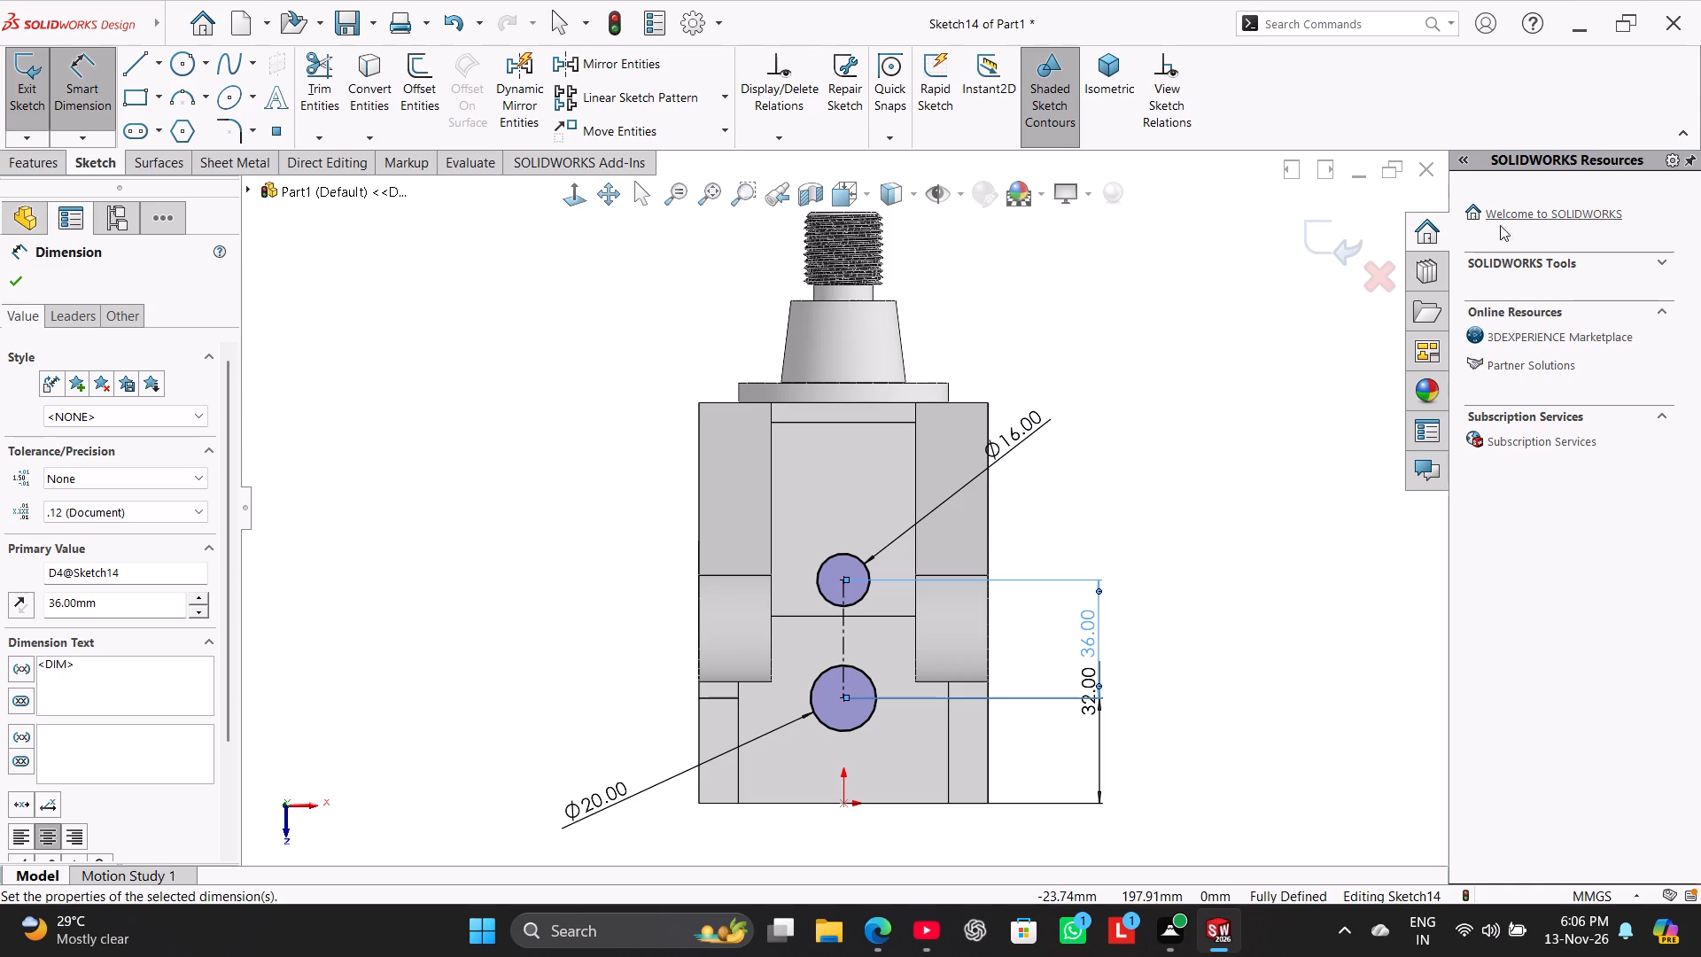
pyautogui.rightClick(519, 505)
pyautogui.click(609, 567)
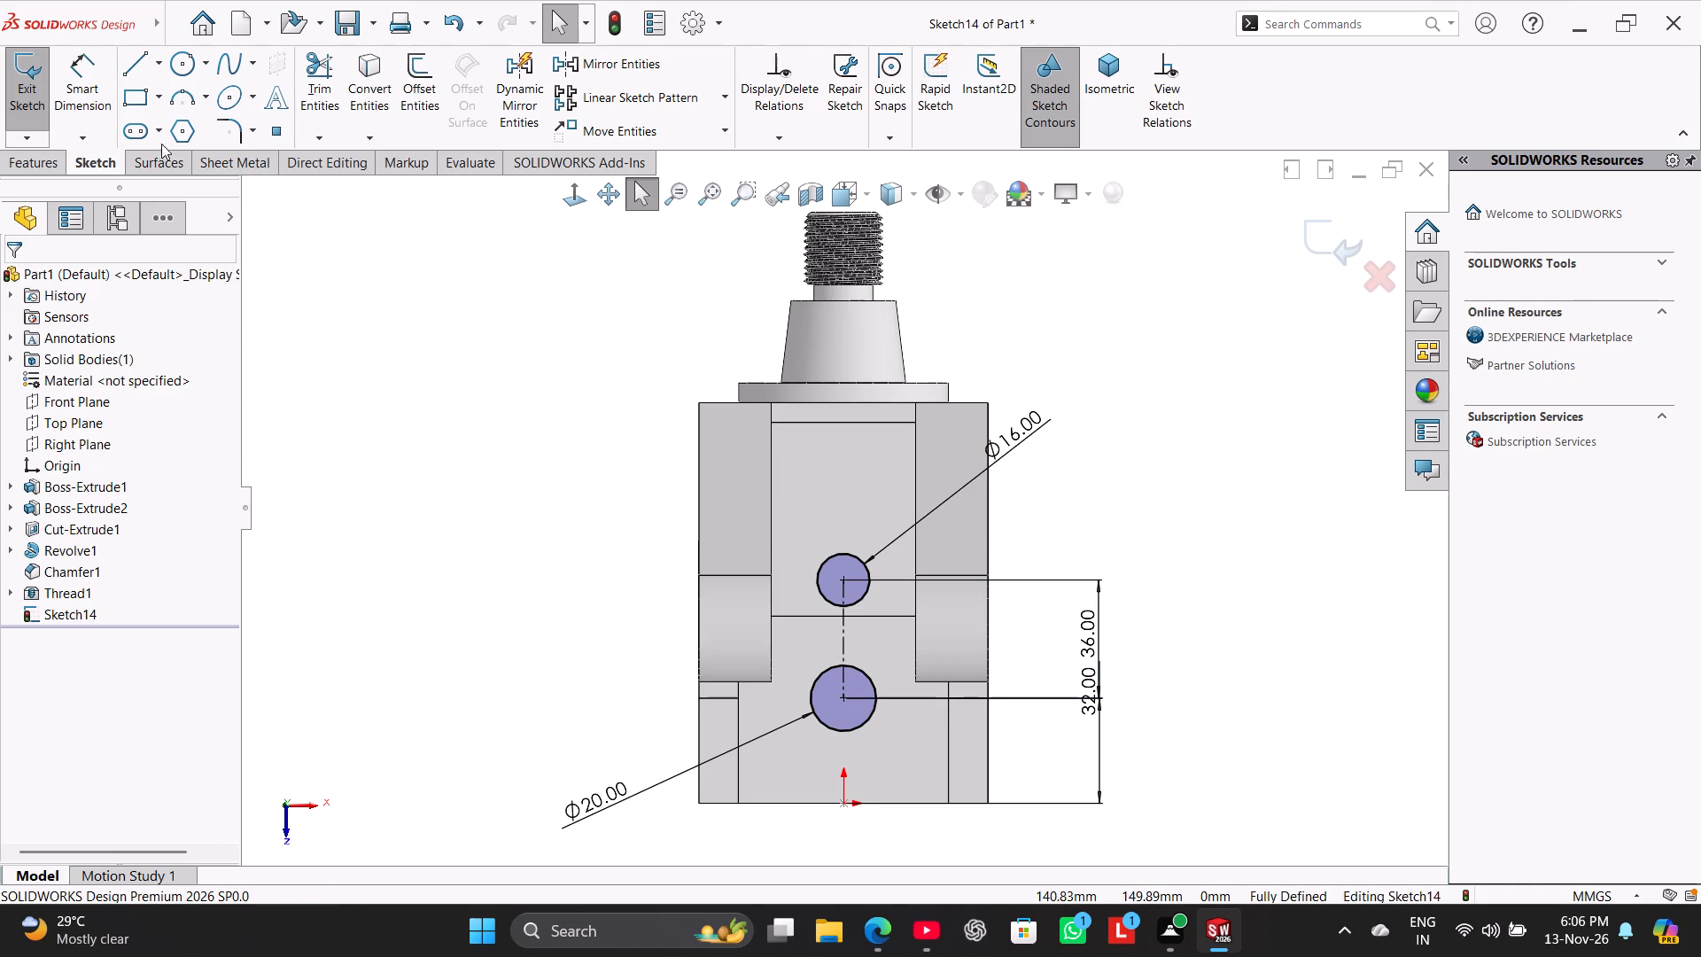
# Cut-extrude both circles from the sketch plane with the Up To Next end condition to make holes in the stepped block.
pyautogui.click(25, 153)
pyautogui.click(304, 73)
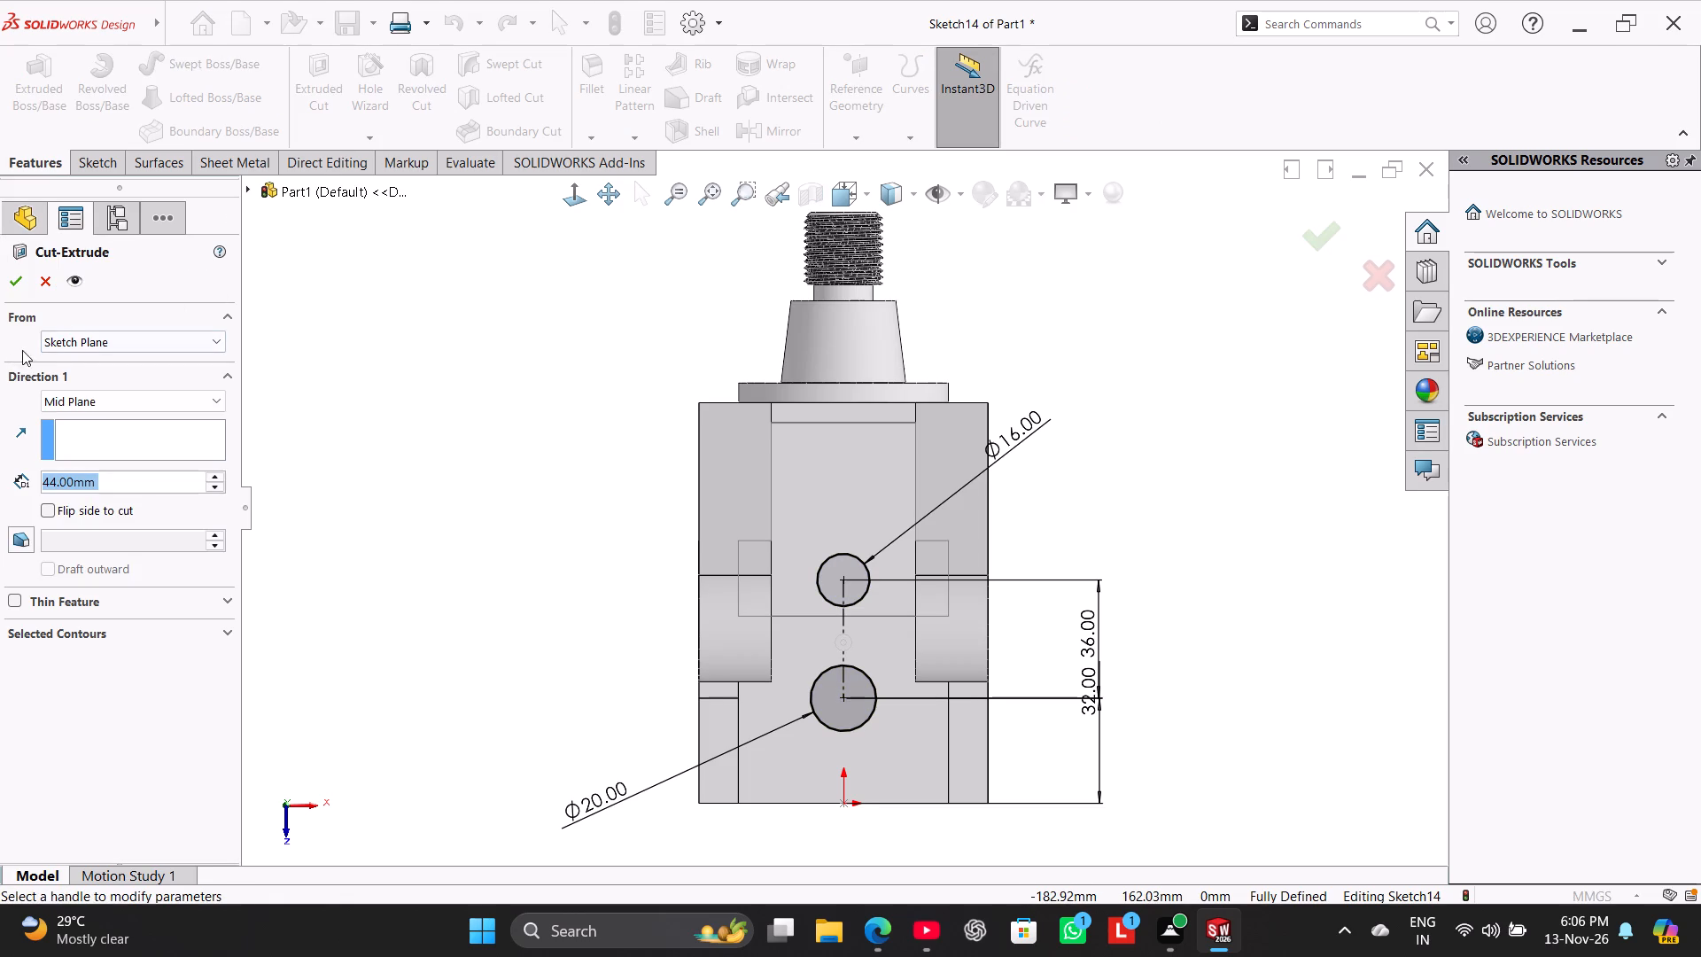
pyautogui.click(107, 393)
pyautogui.click(110, 418)
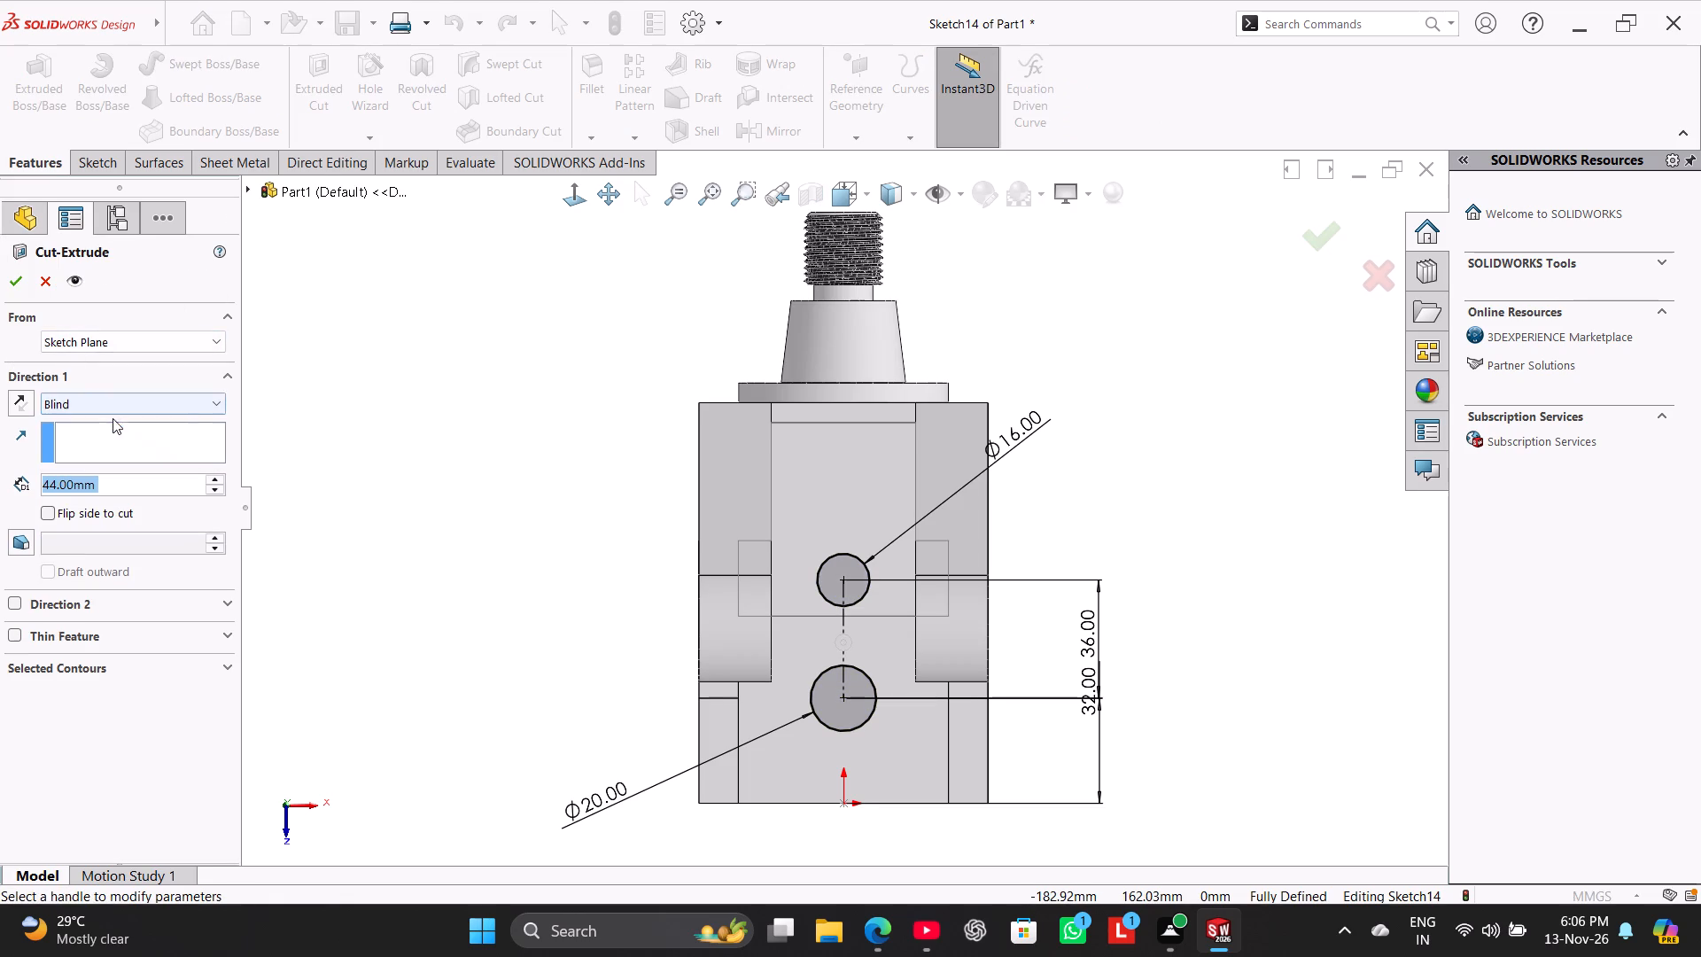
pyautogui.moveTo(444, 478); pyautogui.dragTo(288, 269, button='middle')
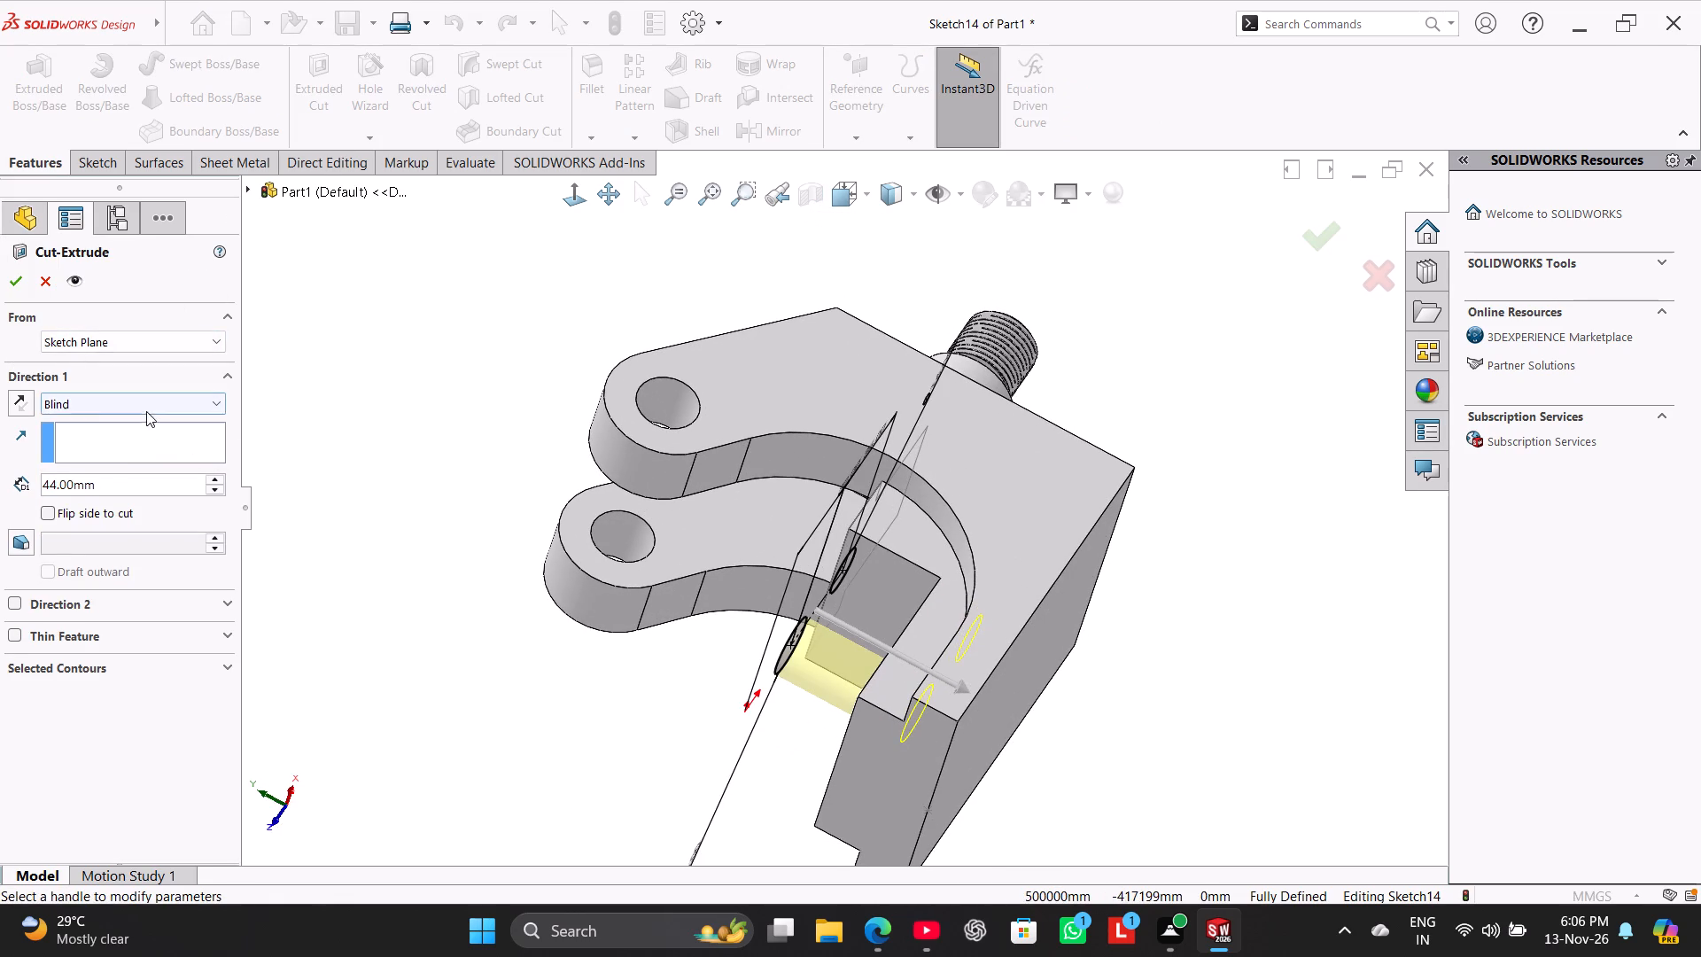
pyautogui.click(146, 411)
pyautogui.click(142, 461)
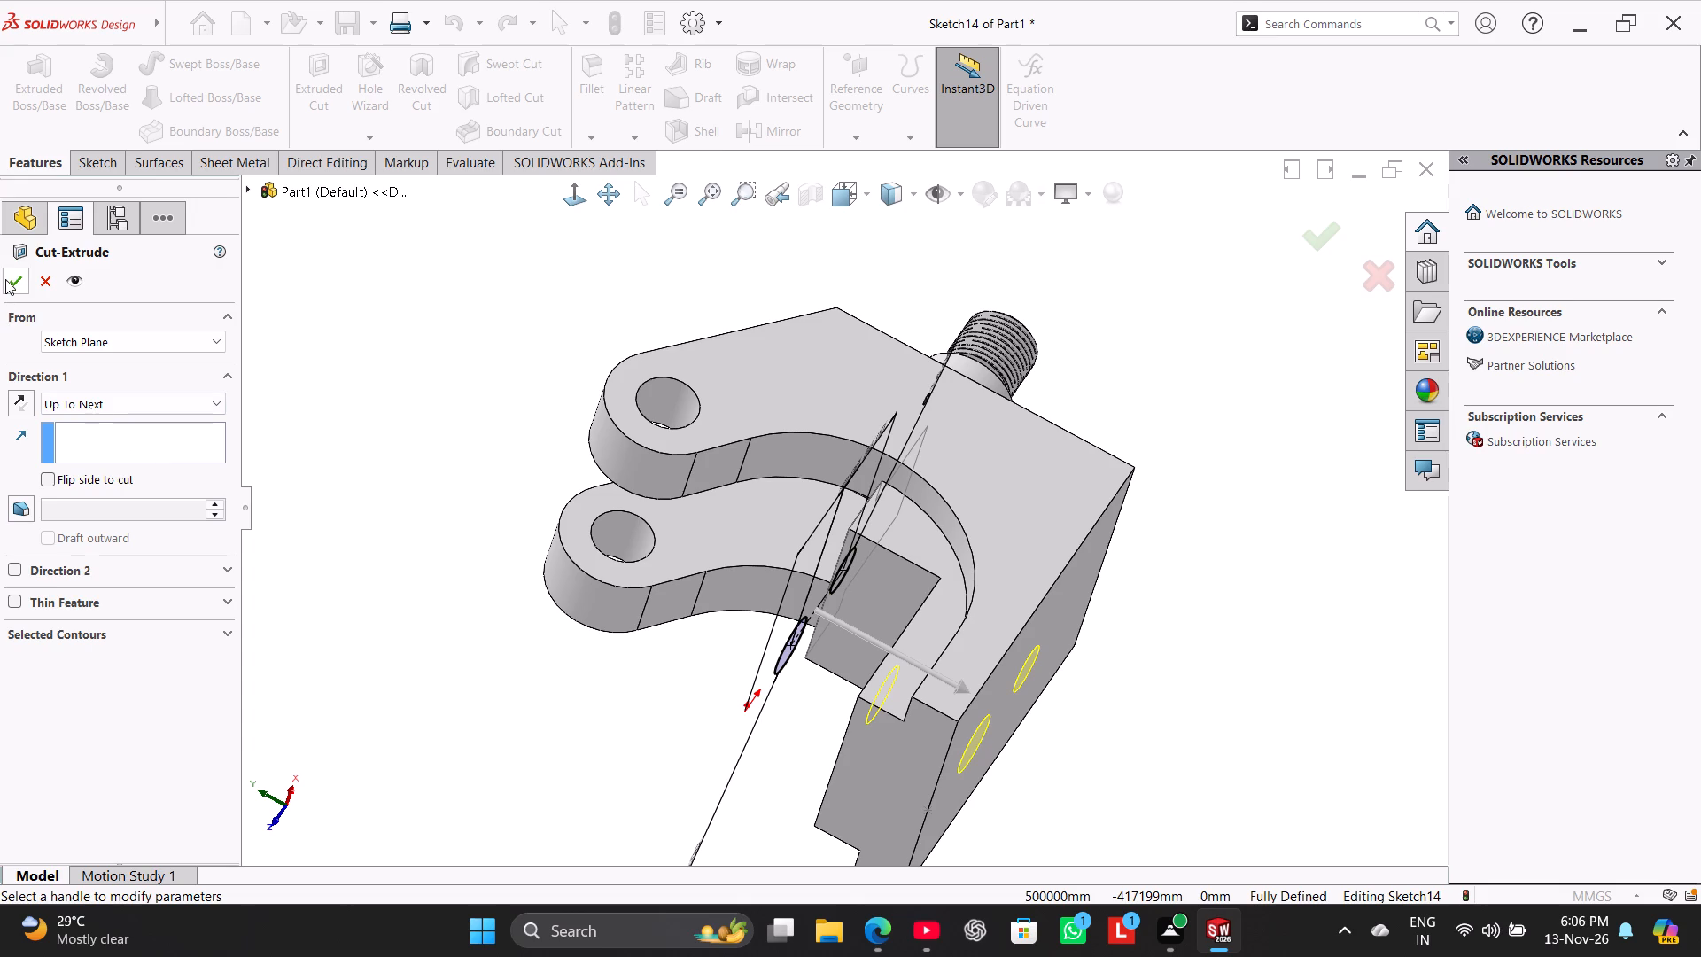
pyautogui.click(8, 281)
pyautogui.click(340, 379)
pyautogui.moveTo(460, 578); pyautogui.dragTo(904, 319, button='right')
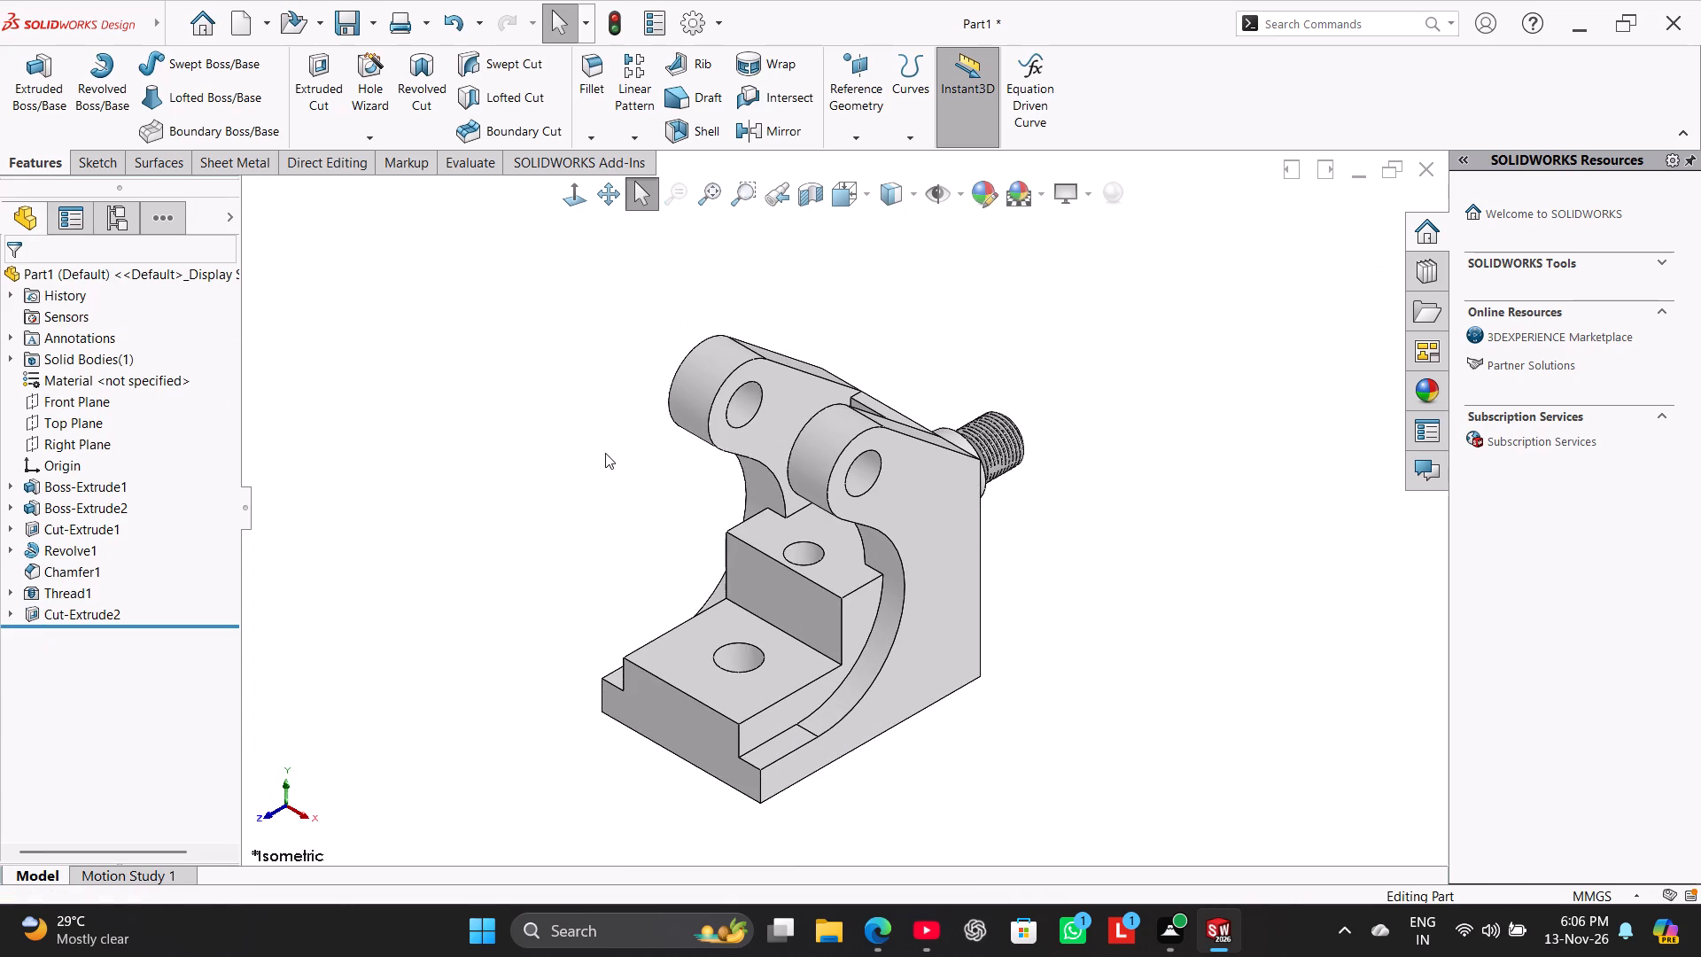
pyautogui.click(605, 453)
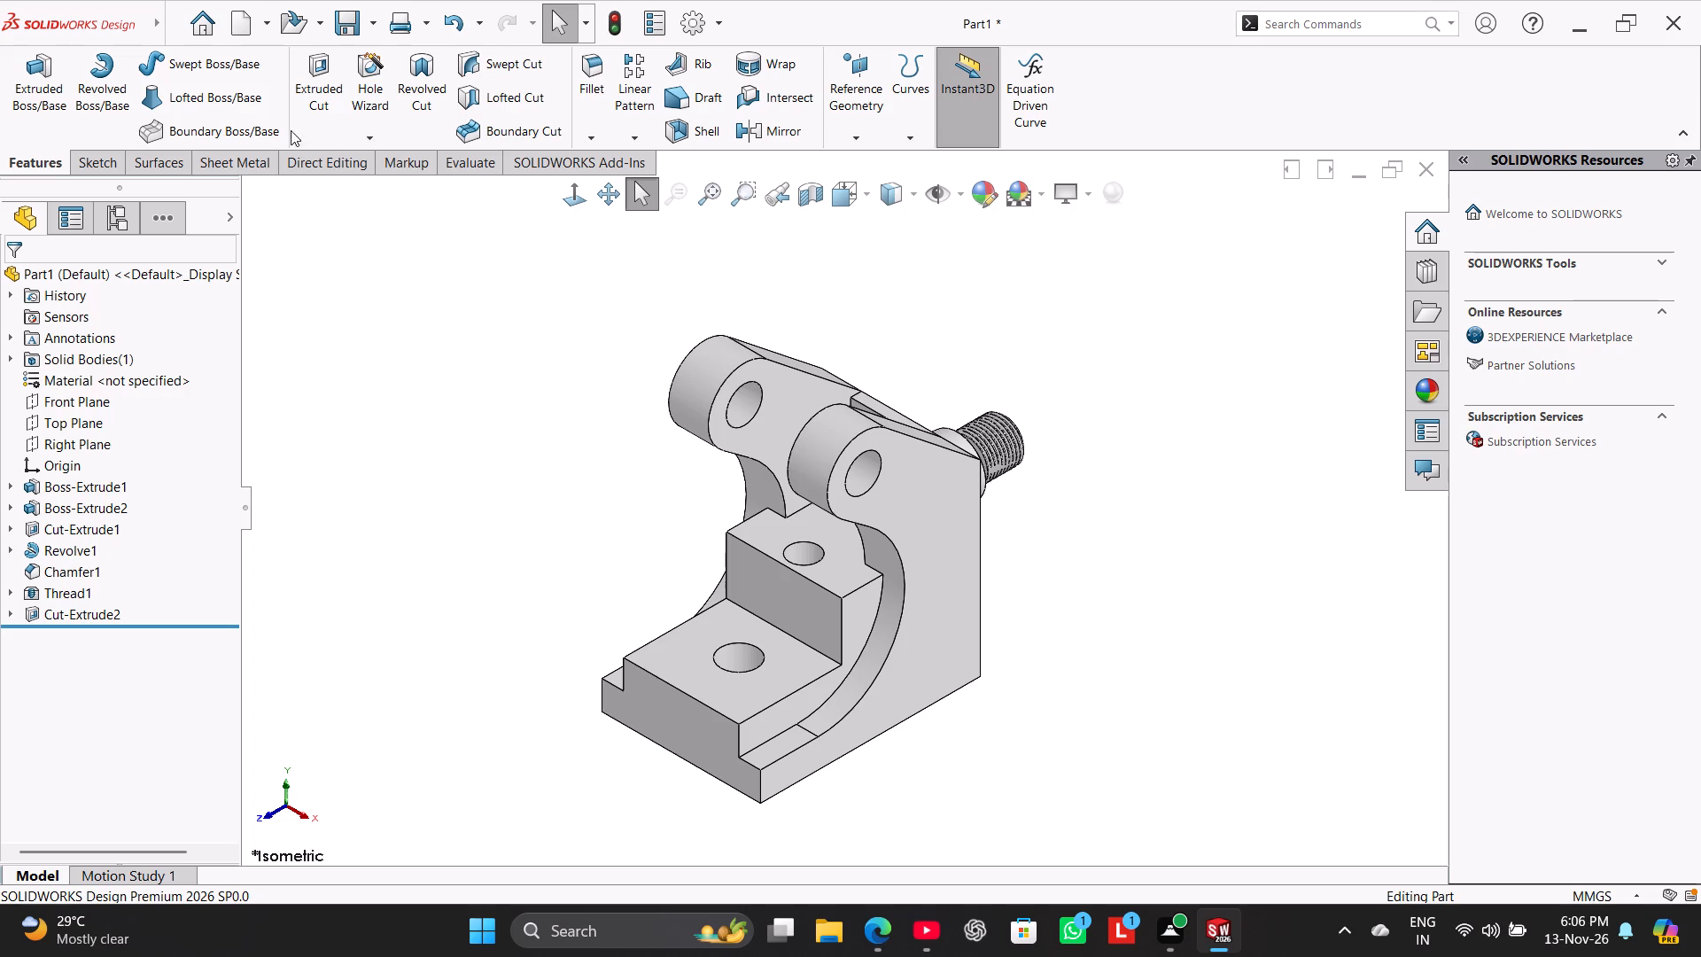
# Set up an ISO tapped hole in the Hole Wizard with size M10 and the Up To Next end condition.
pyautogui.click(361, 107)
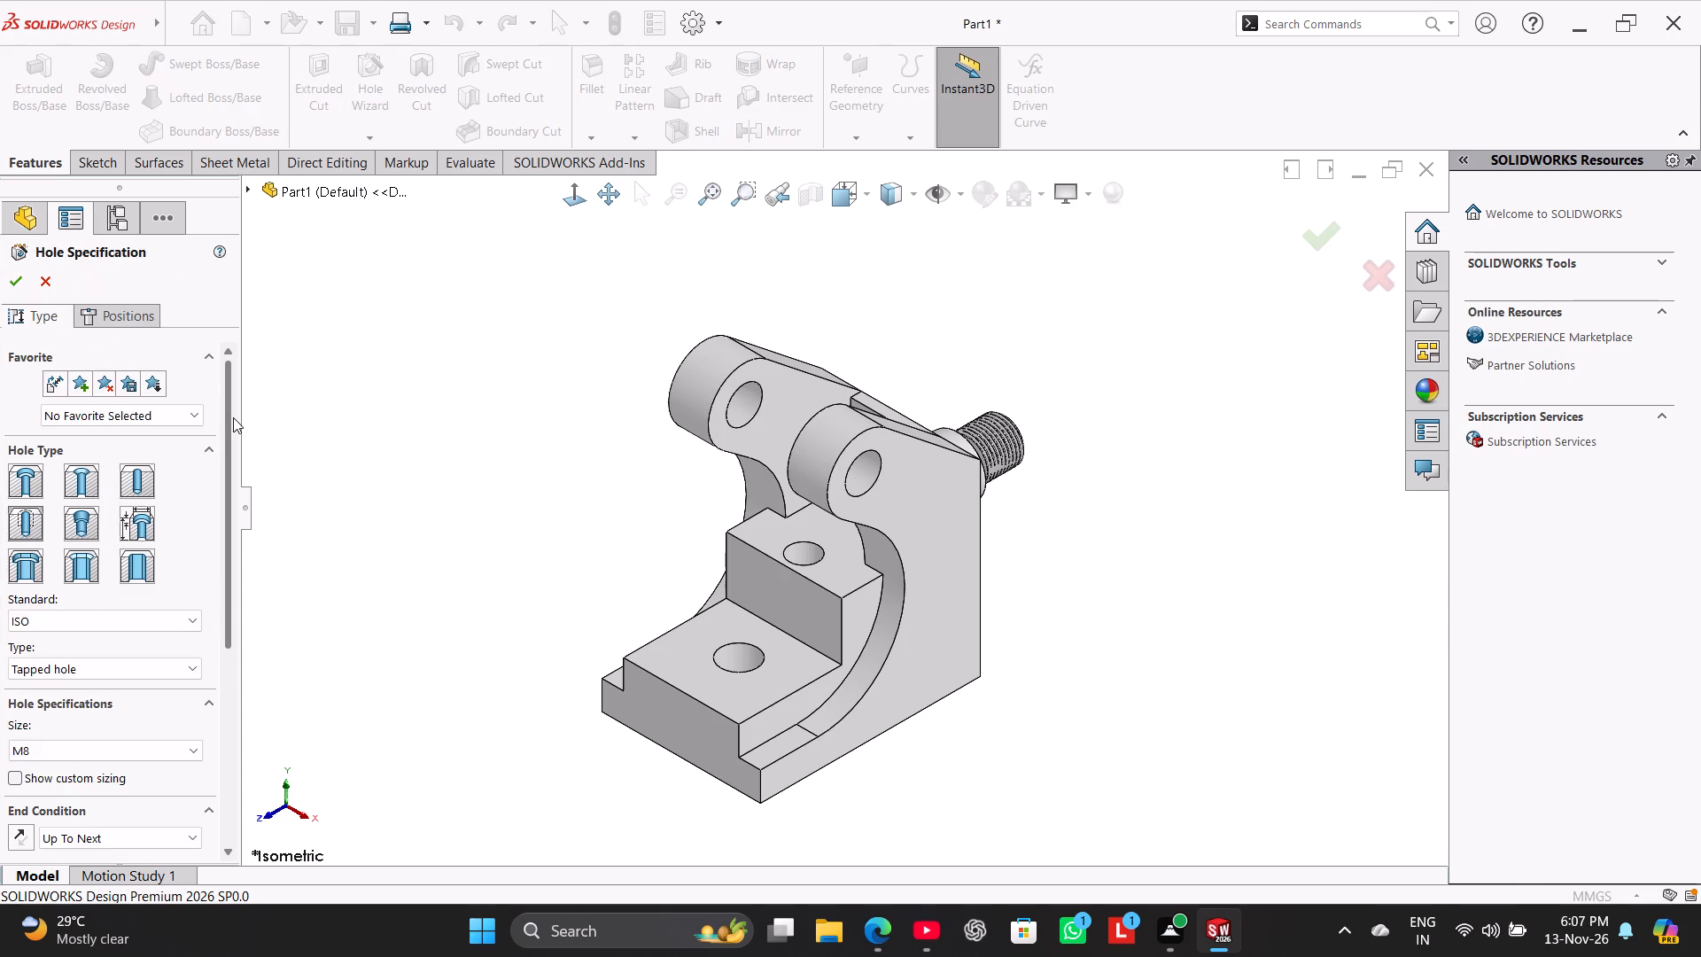
pyautogui.moveTo(230, 420); pyautogui.dragTo(229, 456)
pyautogui.click(34, 458)
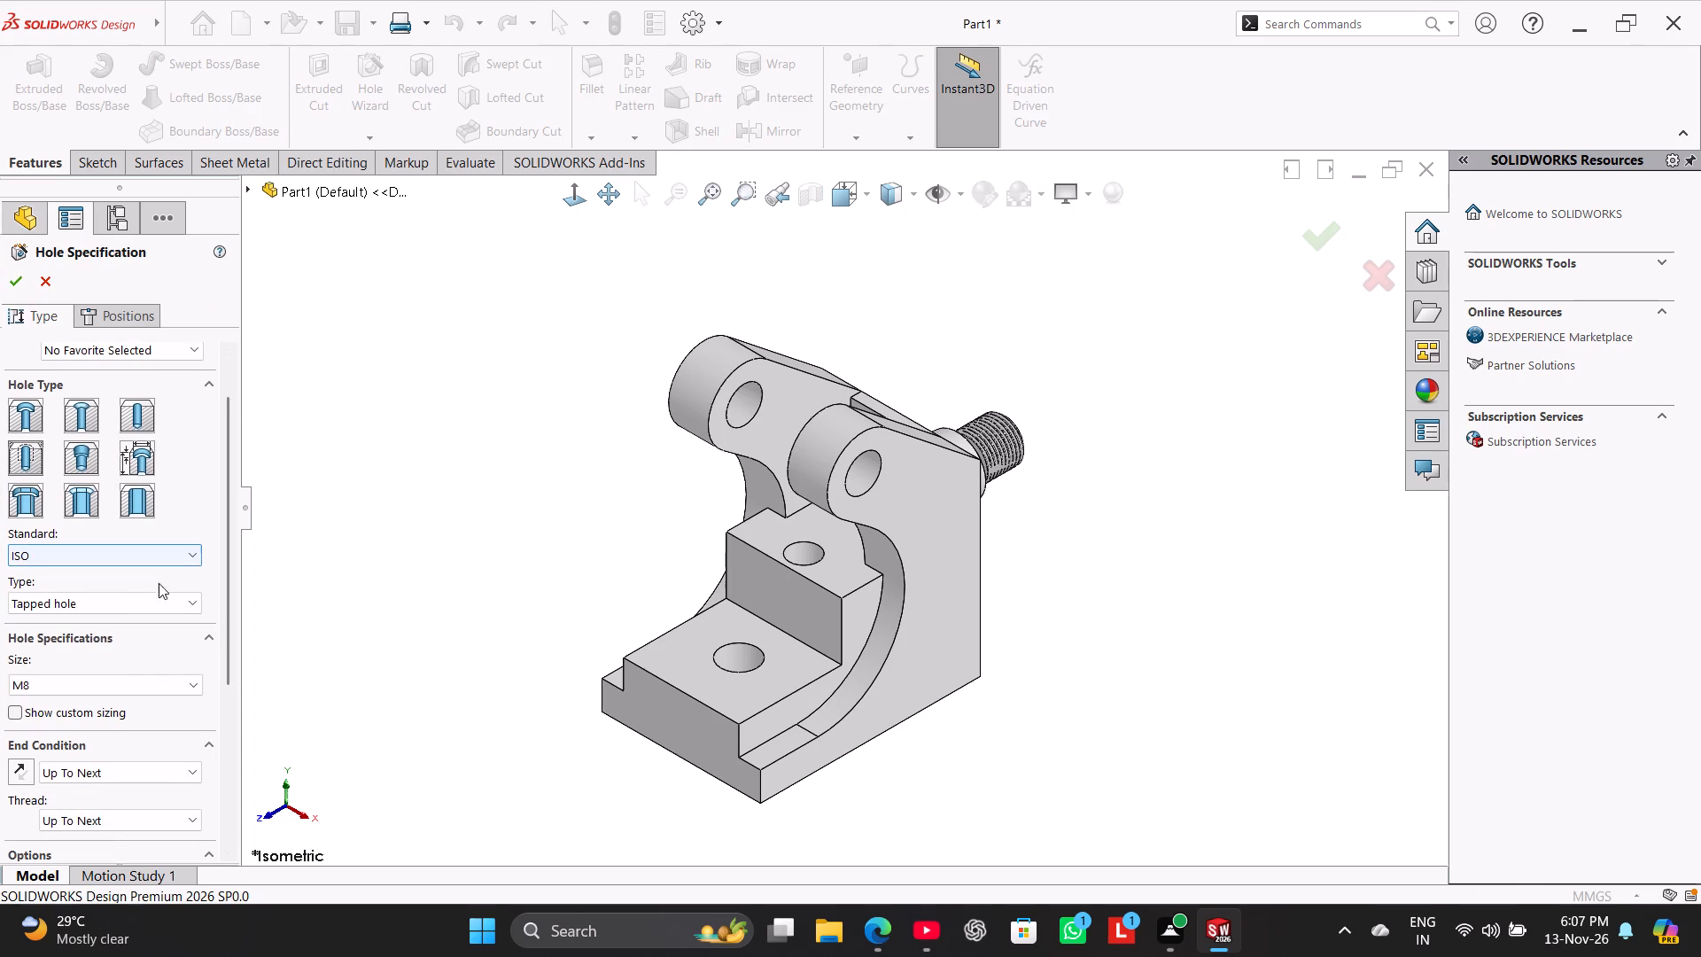
pyautogui.click(140, 683)
pyautogui.click(97, 761)
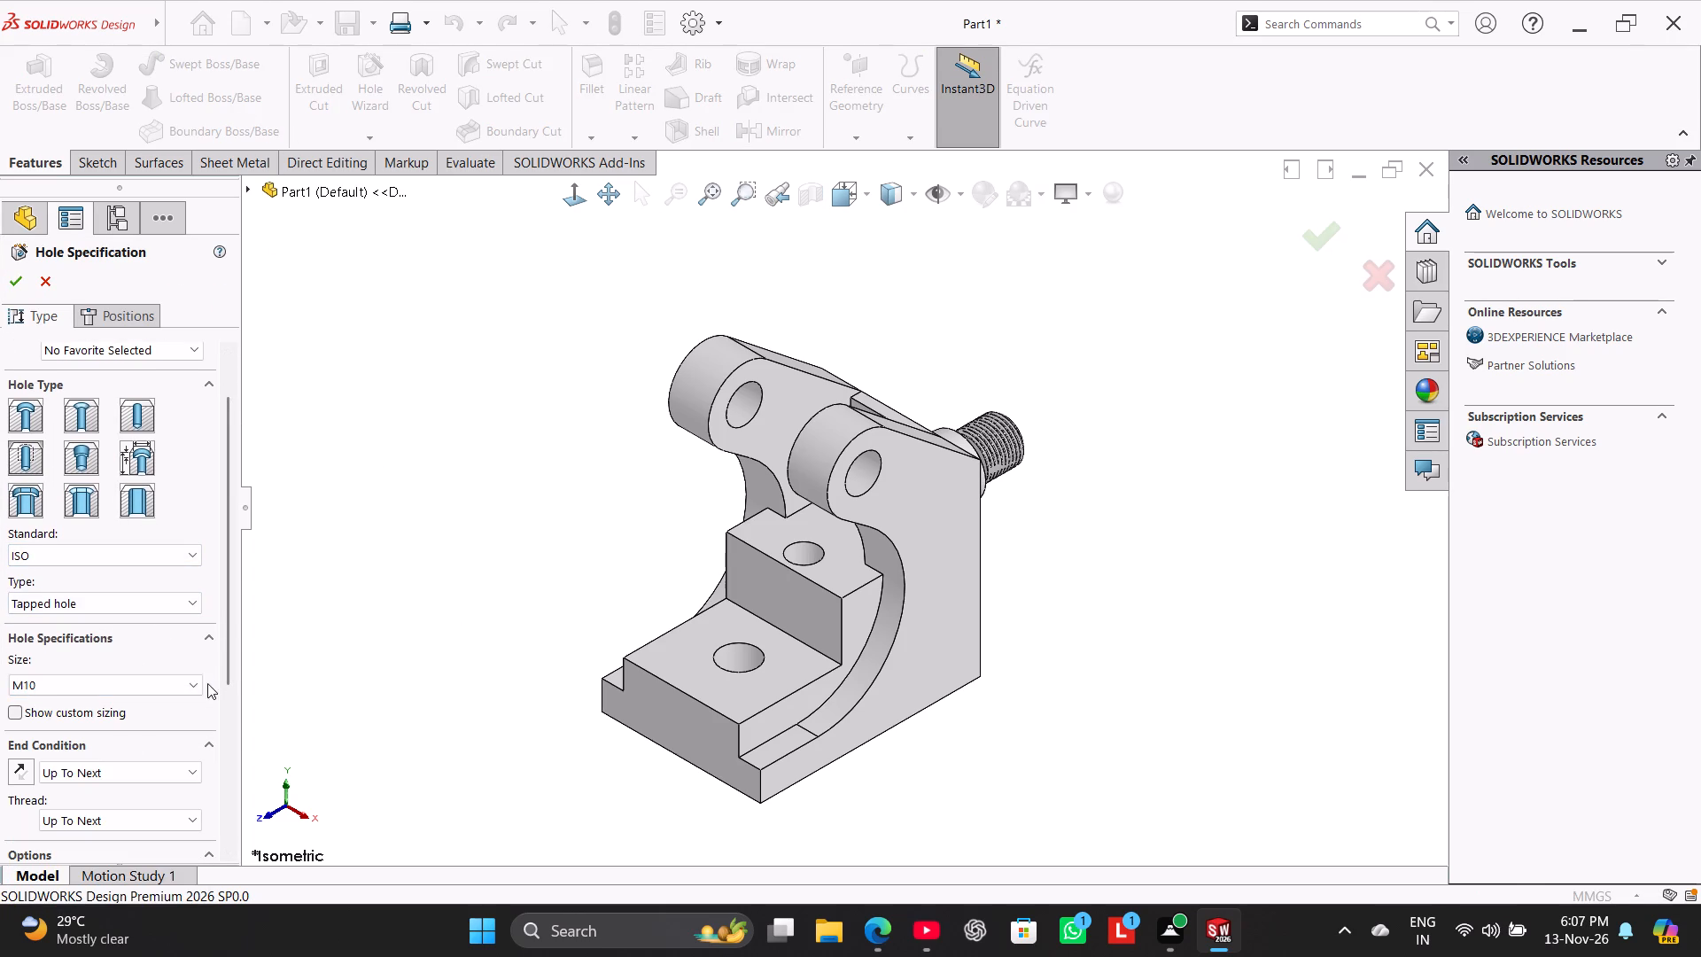
pyautogui.moveTo(227, 658); pyautogui.dragTo(225, 772)
pyautogui.click(78, 733)
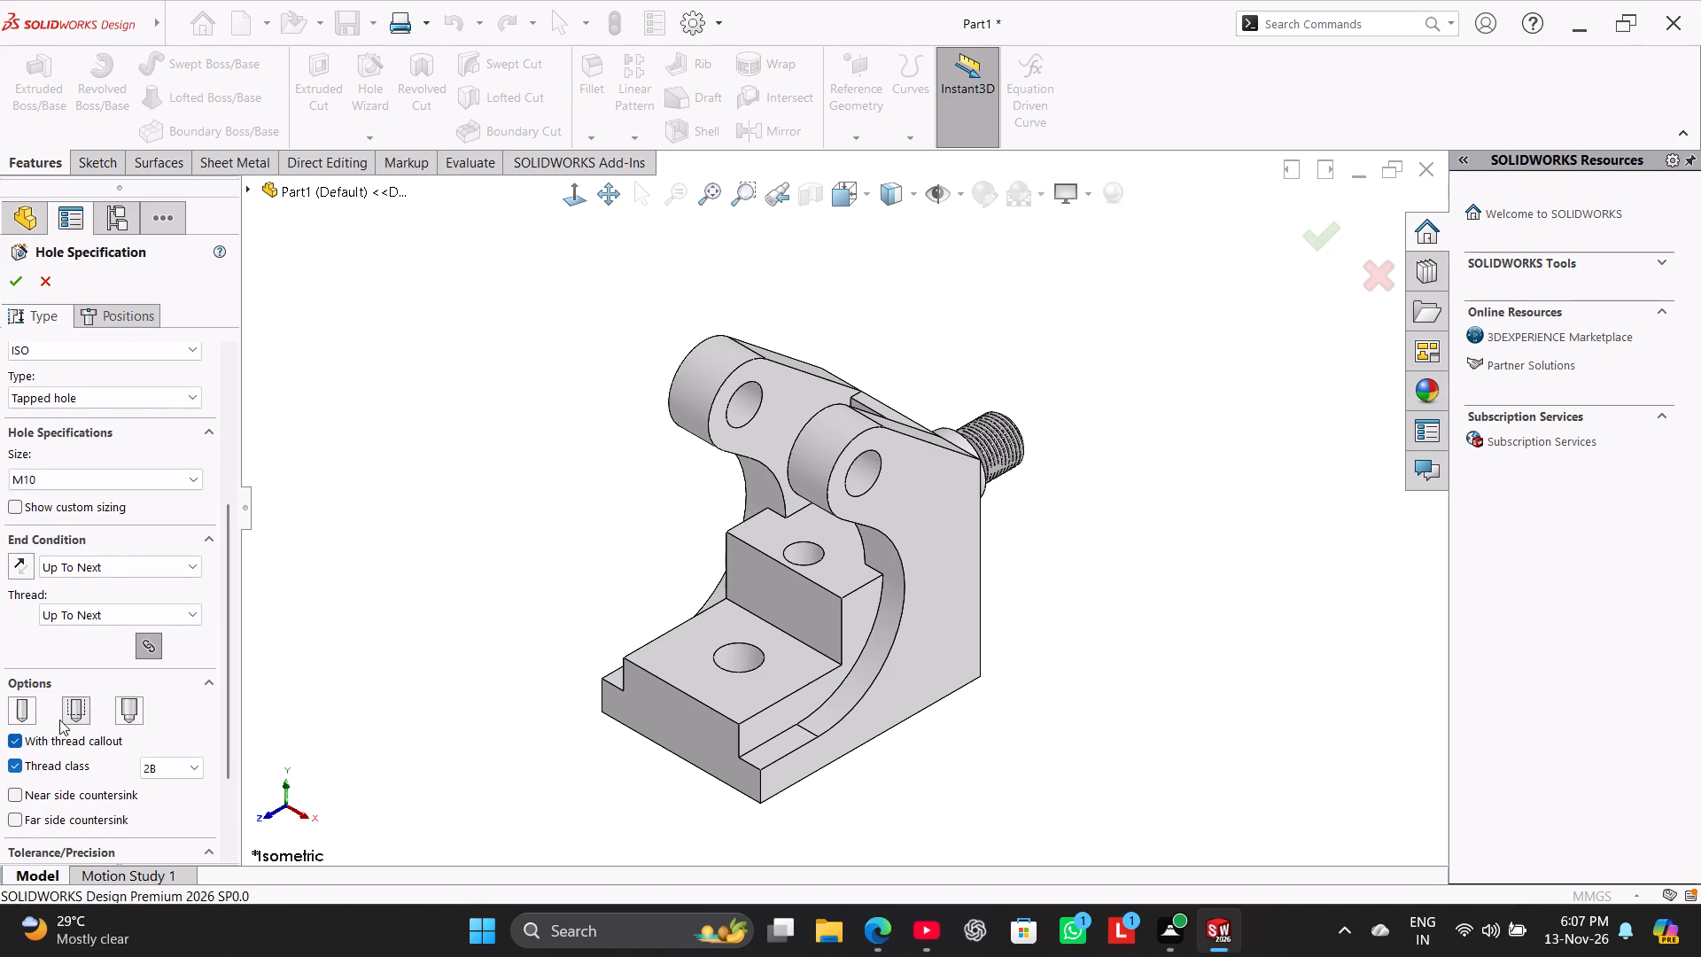
pyautogui.click(54, 763)
pyautogui.click(54, 763)
# Place the hole point on the stepped block's lower front face above the origin and dimension it 16 mm from the origin.
pyautogui.click(108, 317)
pyautogui.click(692, 728)
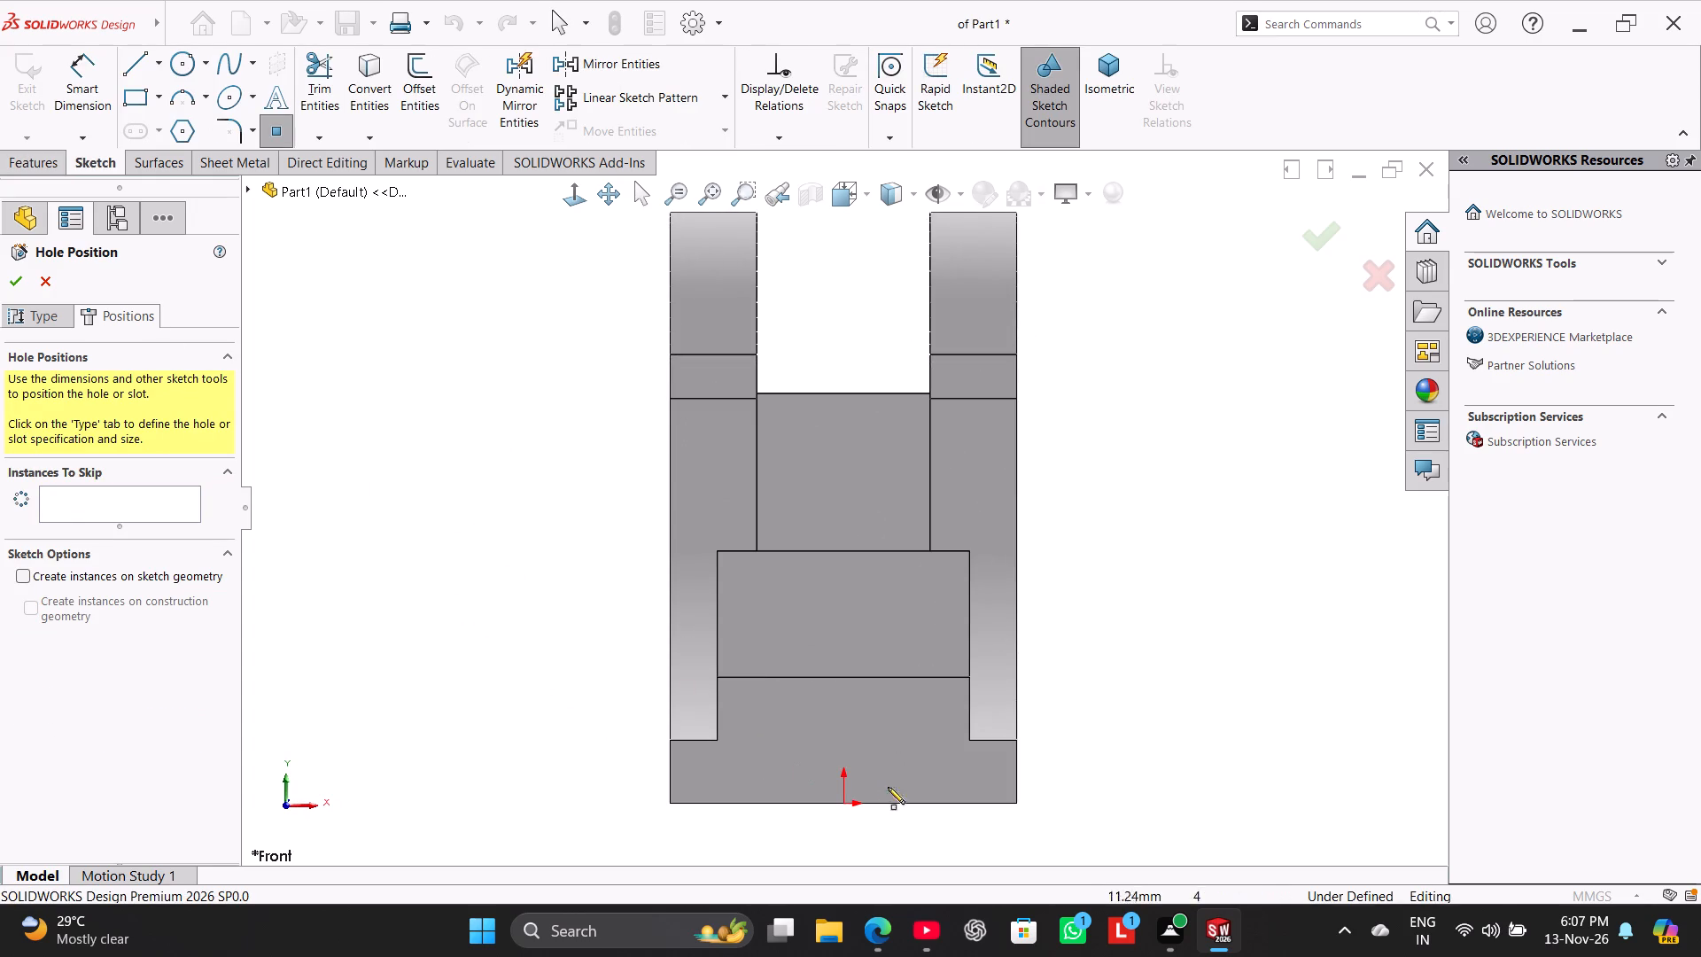
pyautogui.click(841, 745)
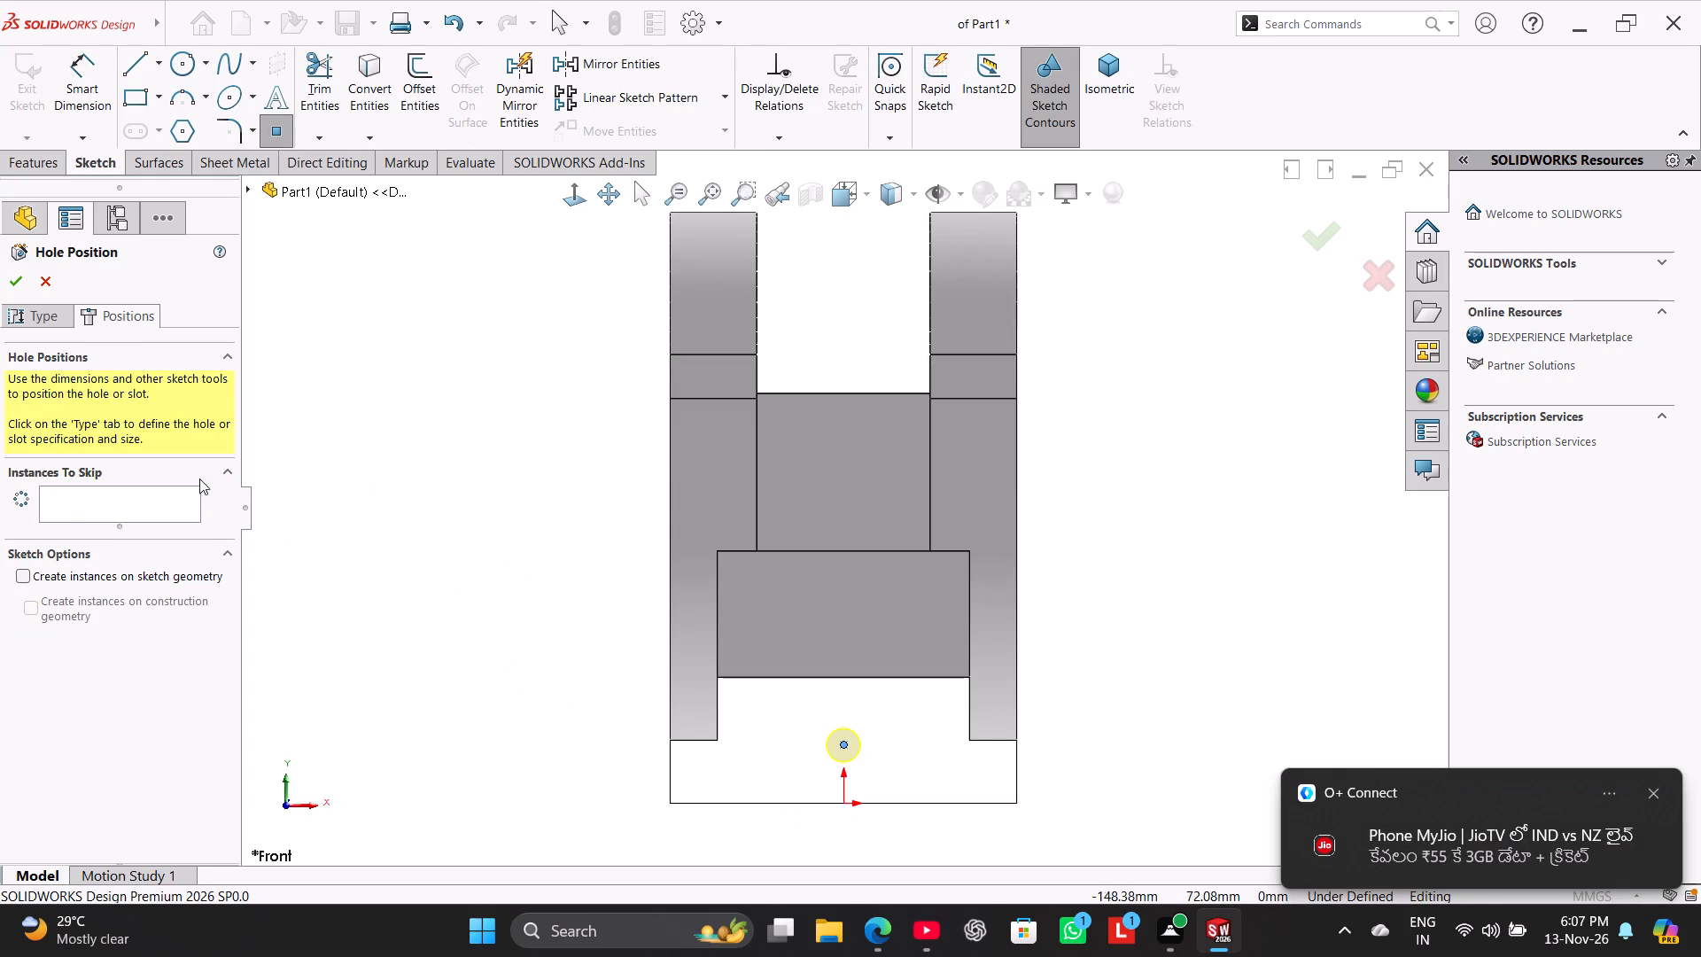
pyautogui.click(91, 78)
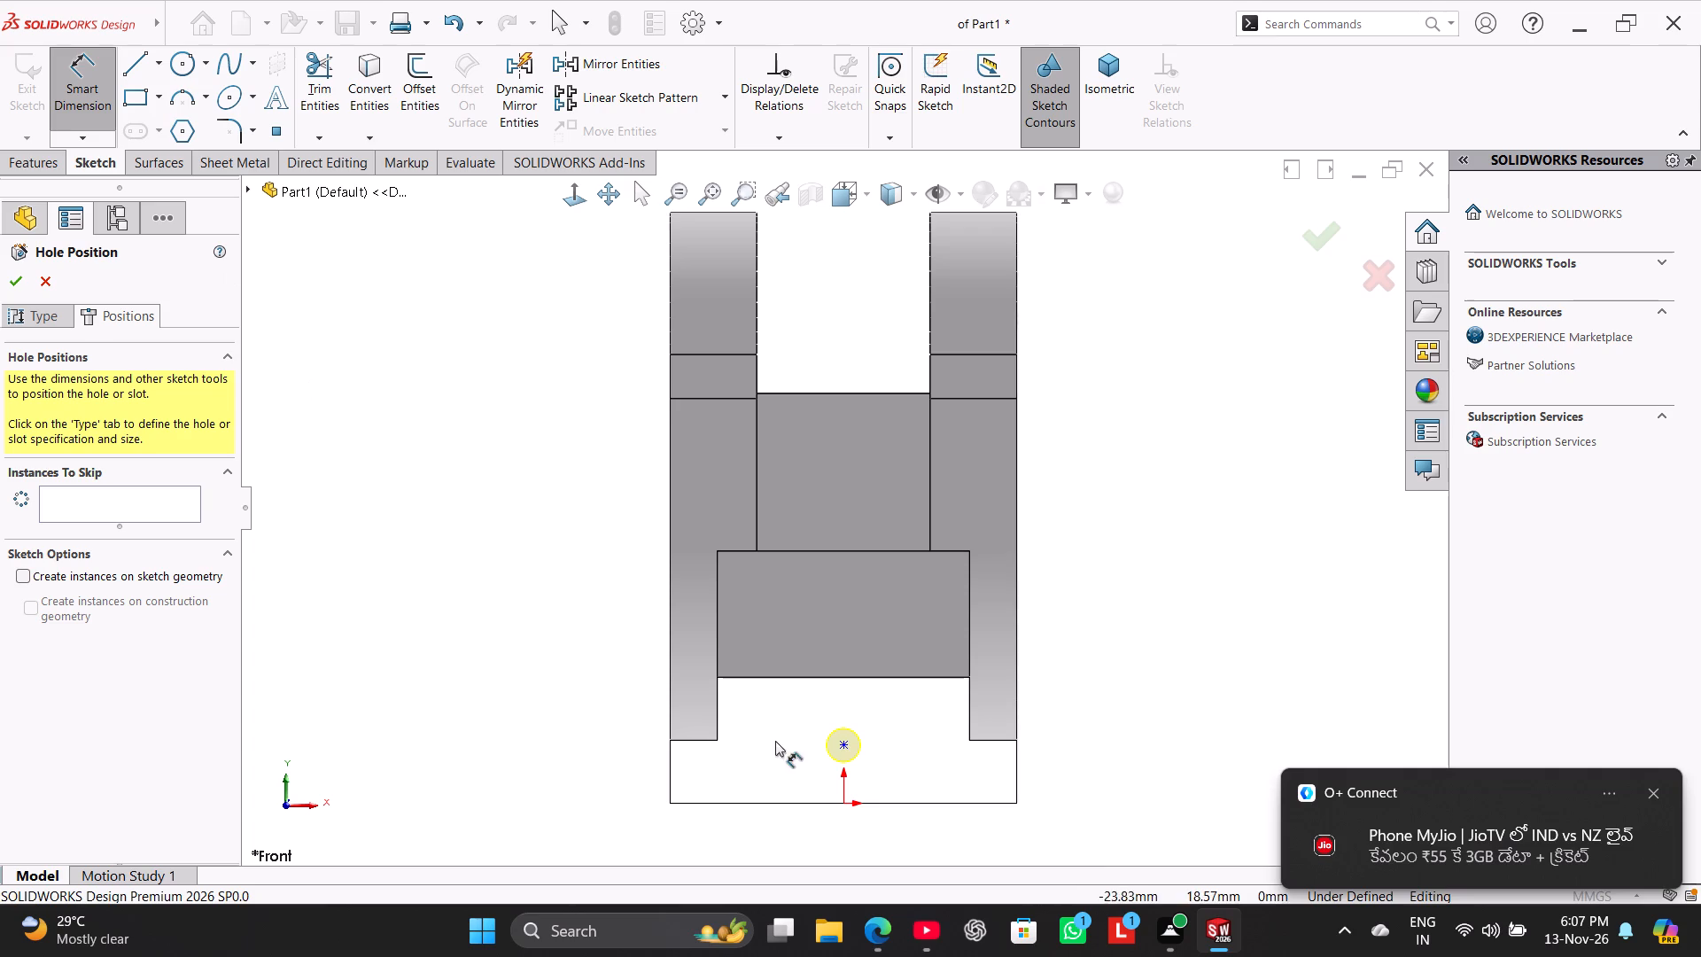
pyautogui.click(843, 741)
pyautogui.moveTo(846, 808); pyautogui.dragTo(827, 807)
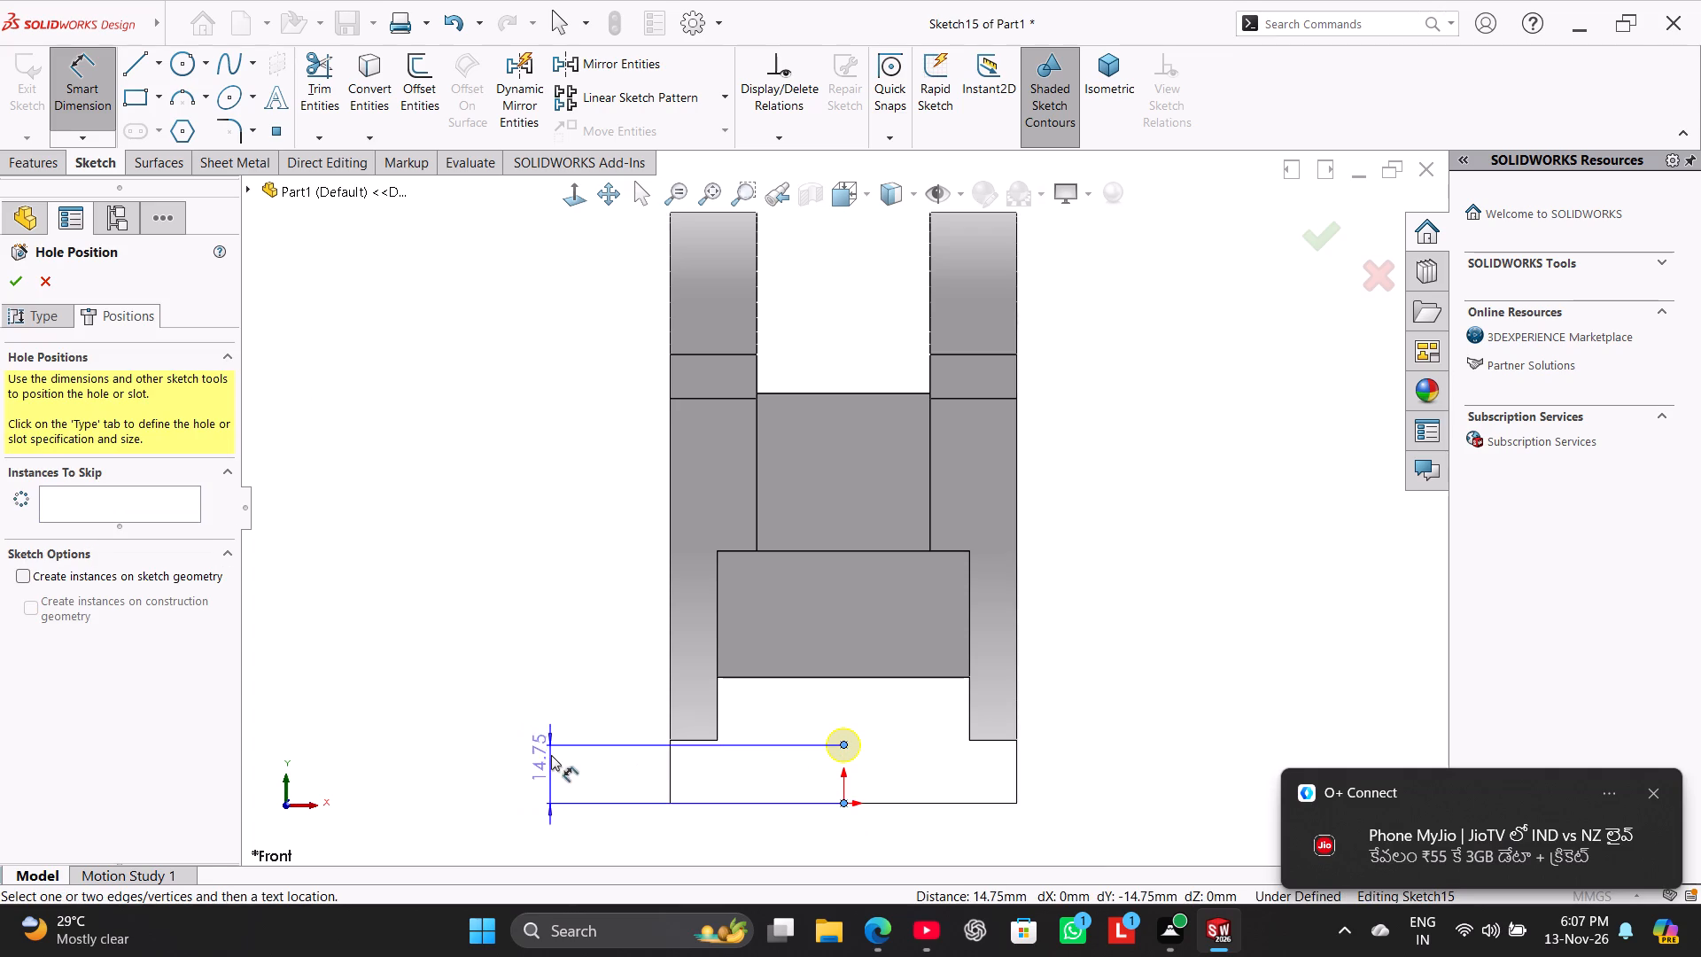
pyautogui.click(562, 777)
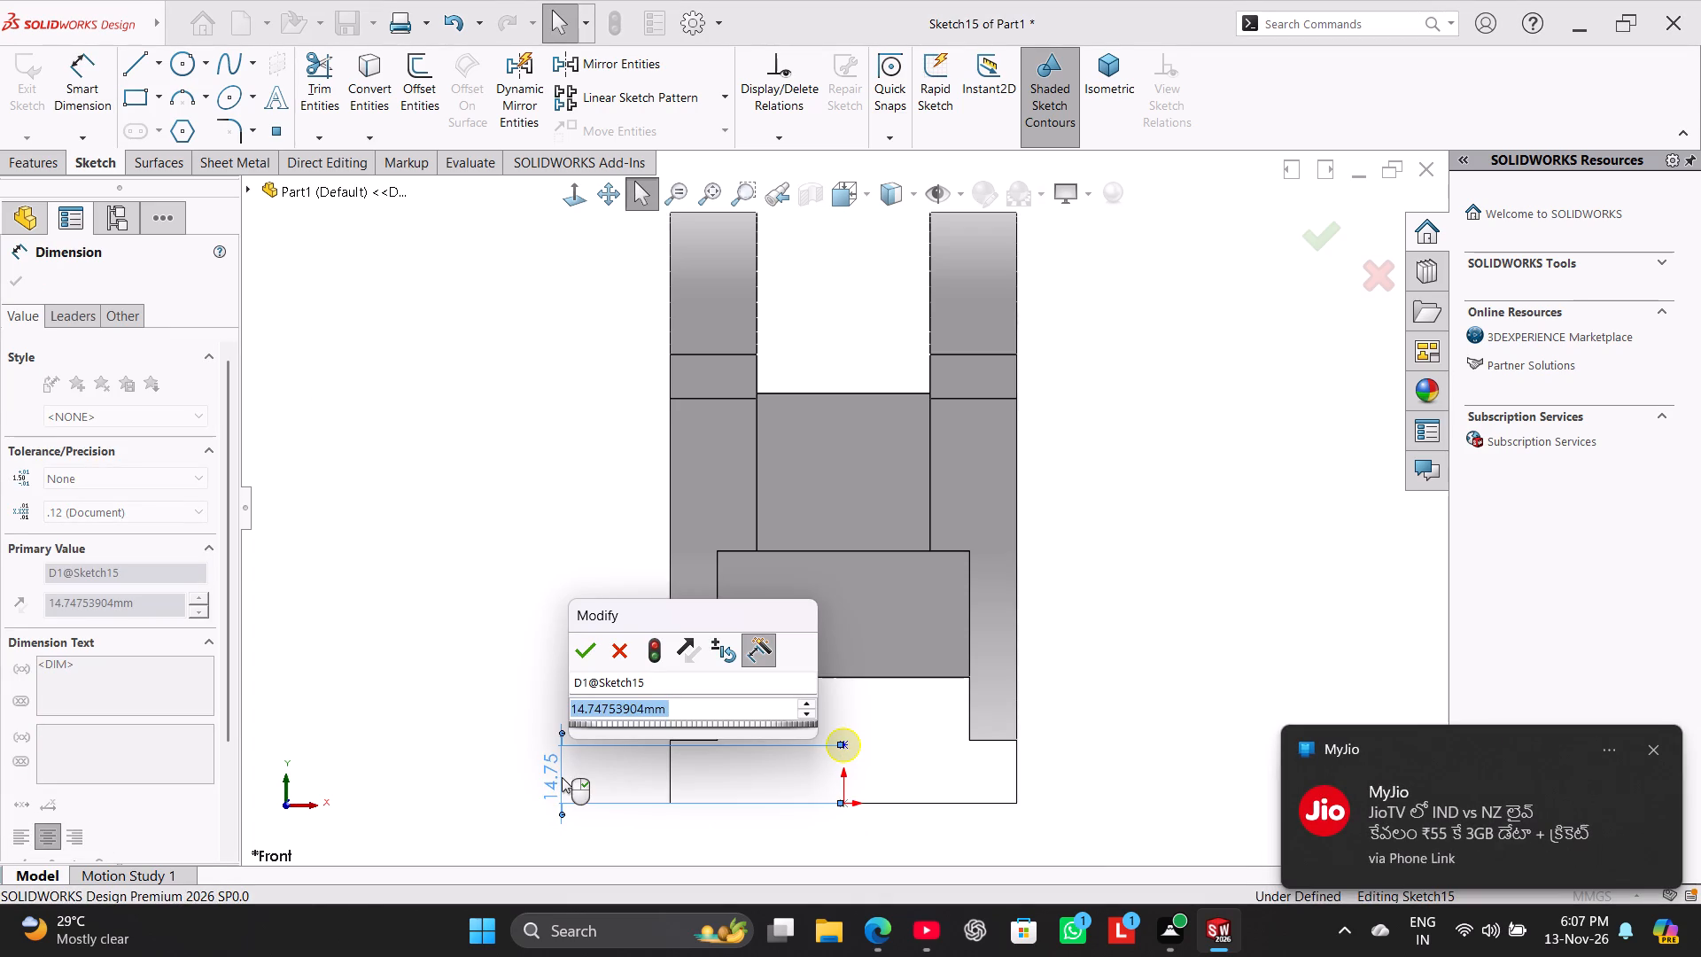
pyautogui.write('16')
pyautogui.press('Return')
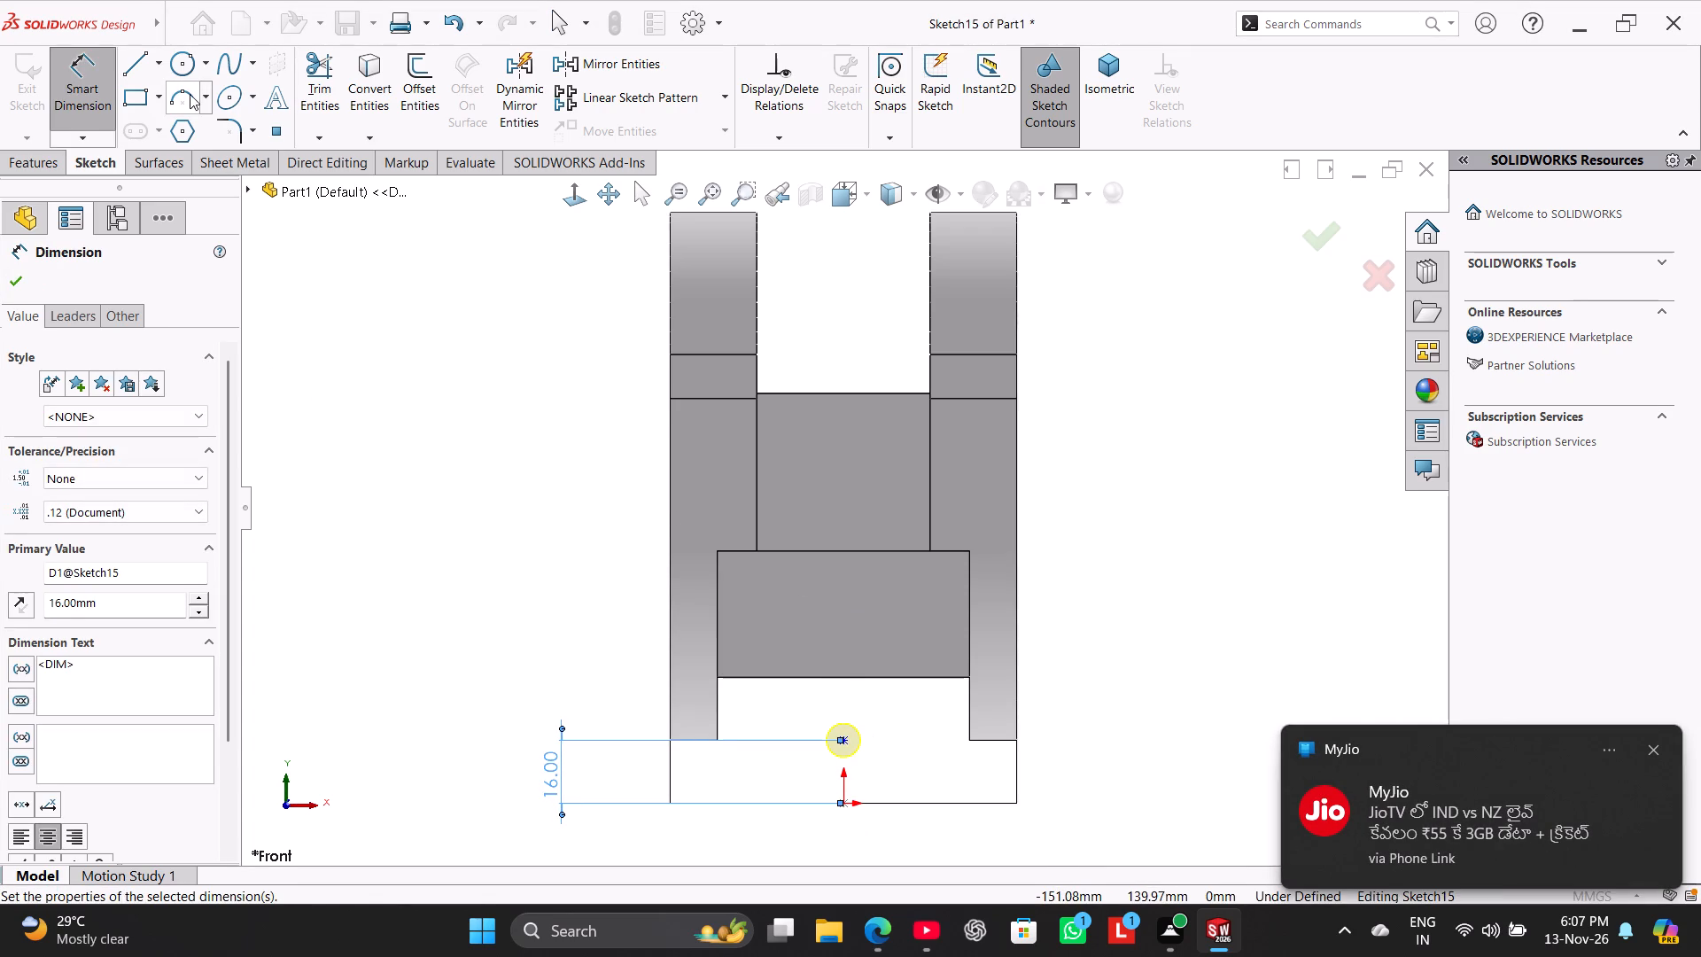
# Draw a vertical centerline from the hole point to the origin and finish the M10 tapped hole.
pyautogui.click(159, 67)
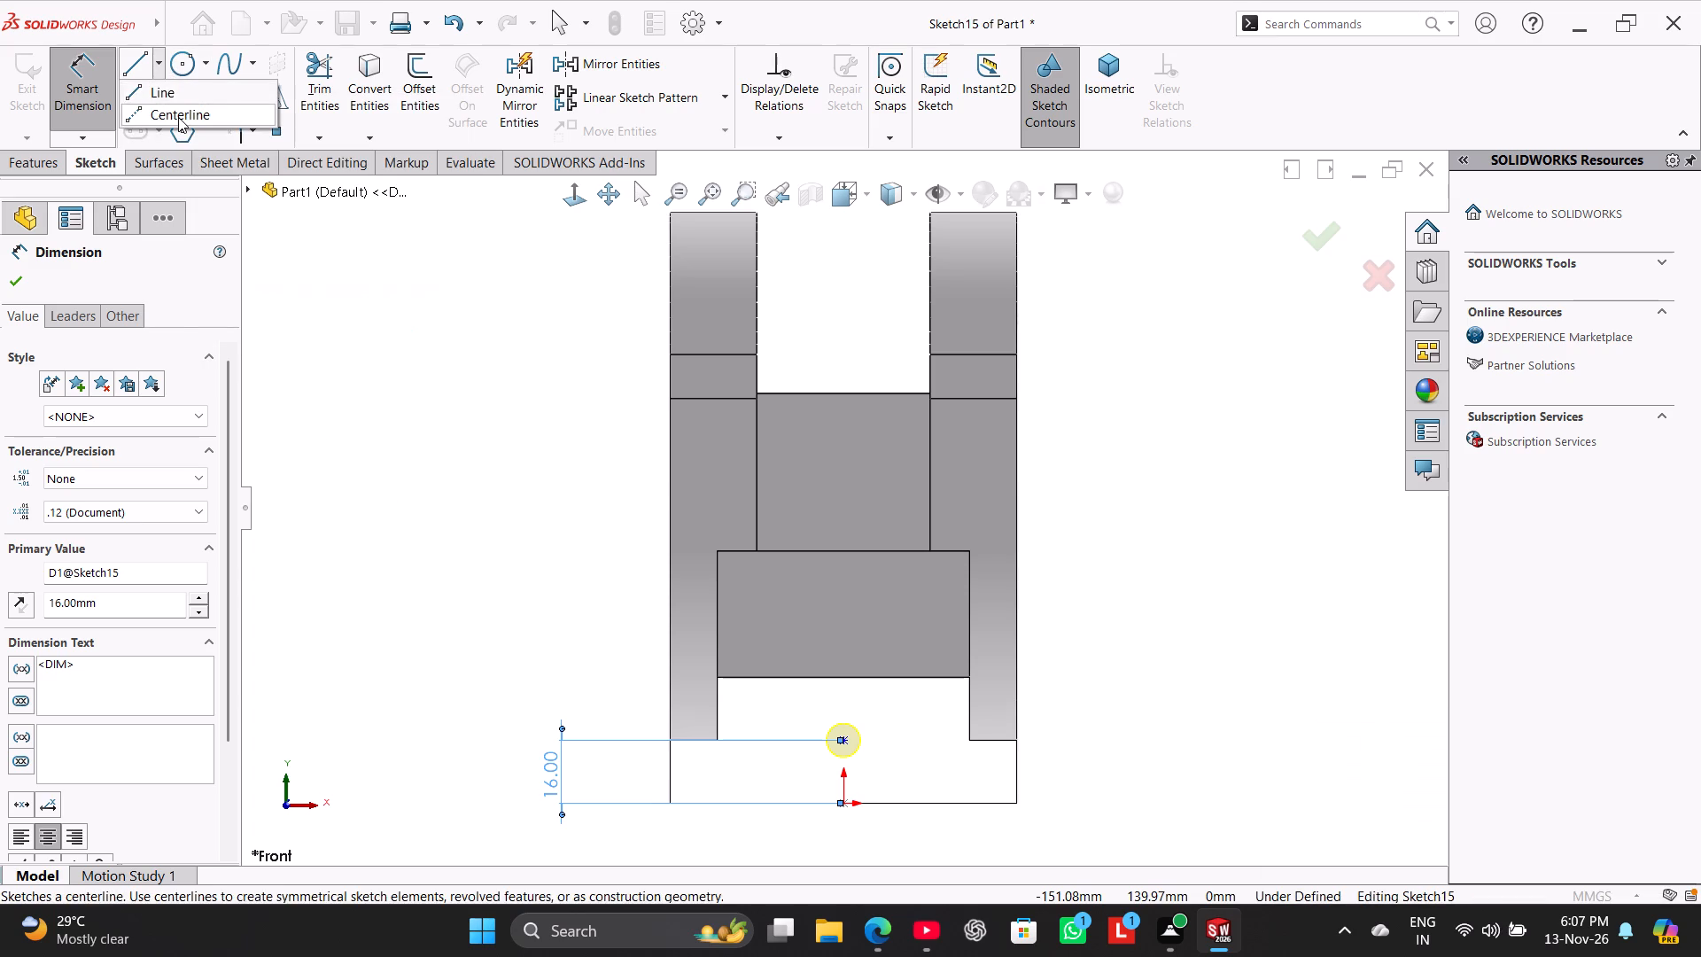
pyautogui.click(178, 117)
pyautogui.scroll(-4, 732, 721)
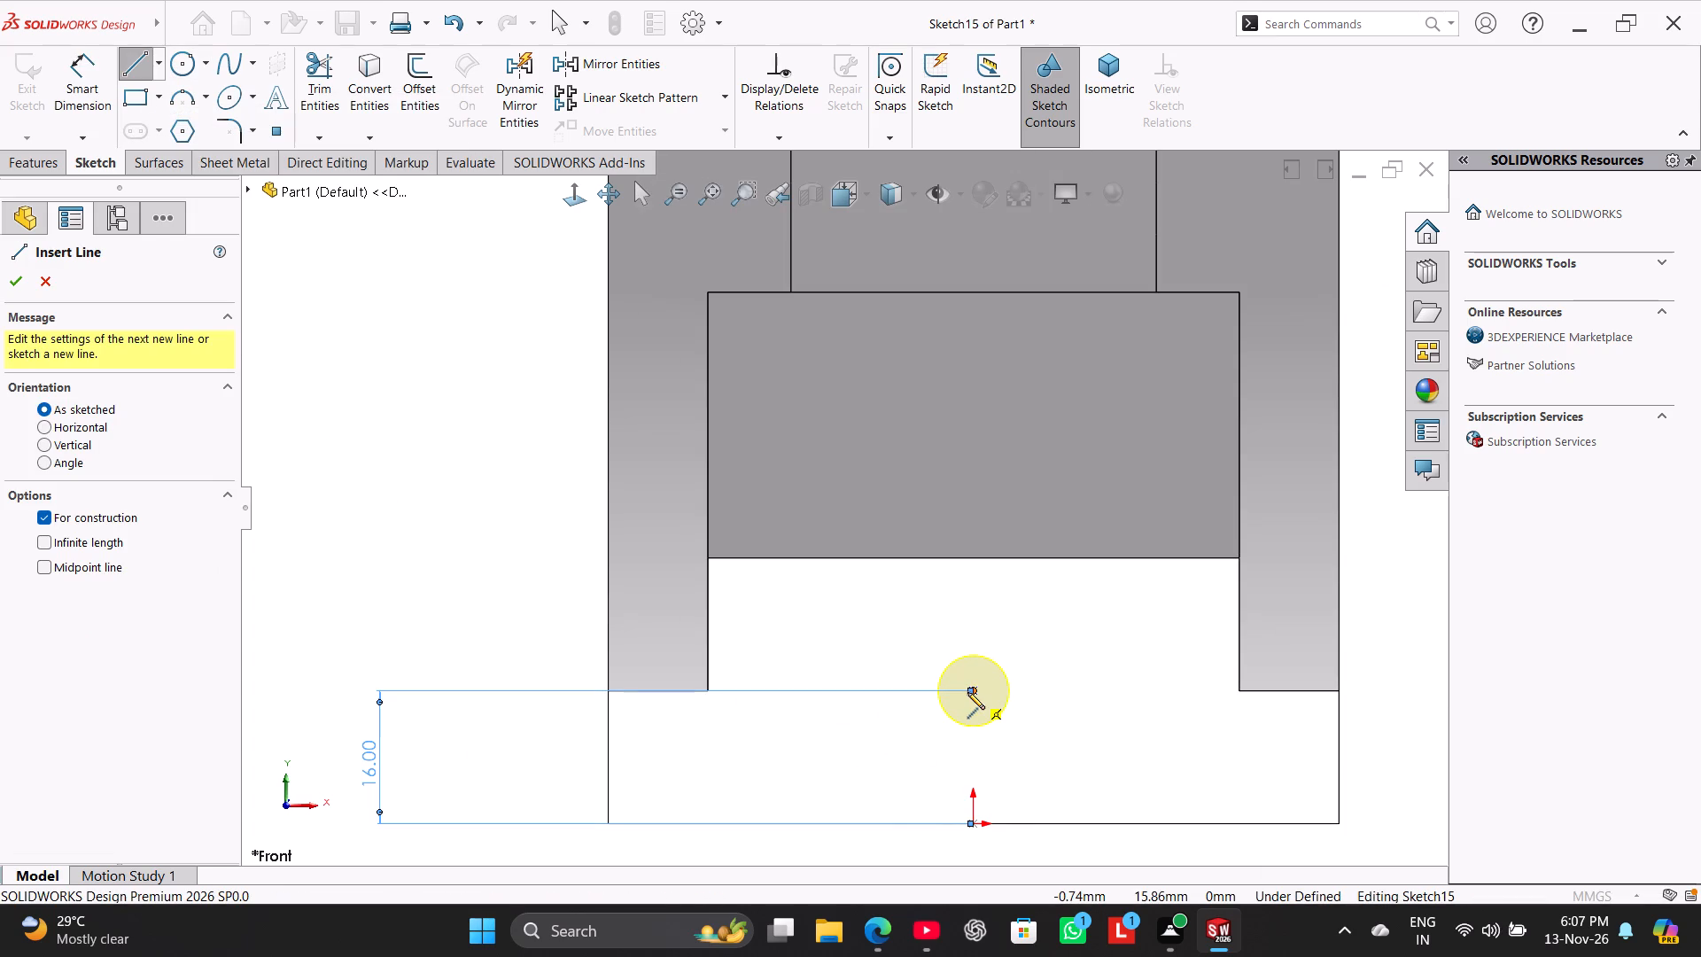
pyautogui.click(972, 692)
pyautogui.click(971, 823)
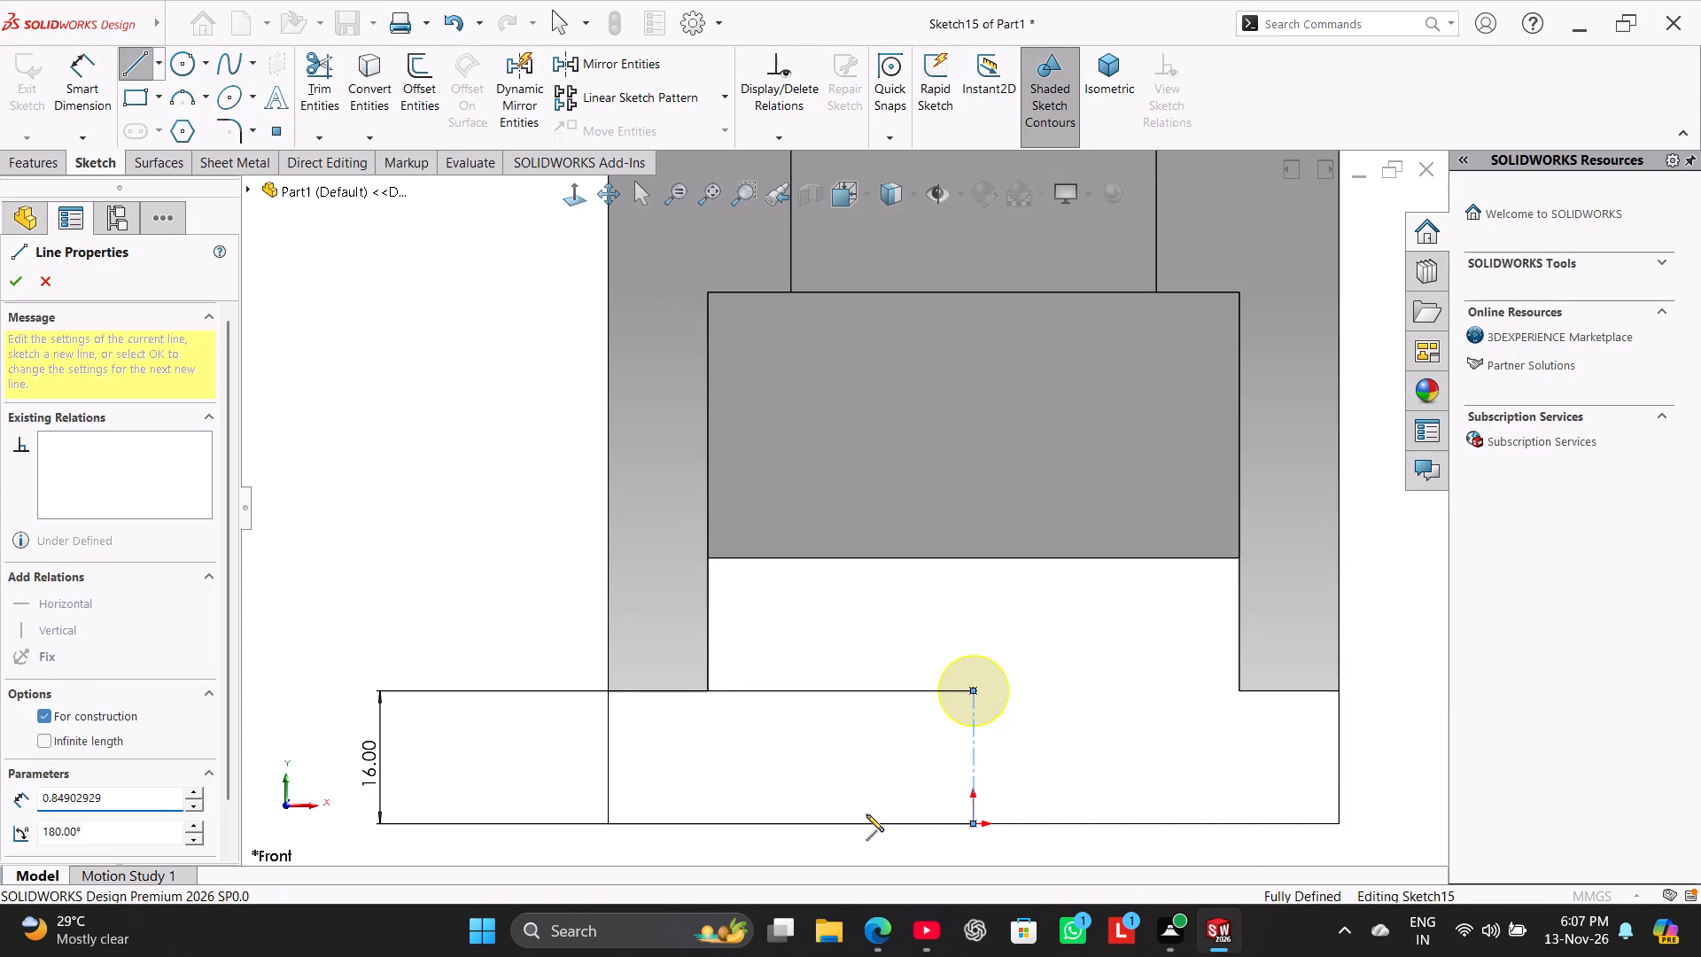
pyautogui.rightClick(829, 783)
pyautogui.click(868, 725)
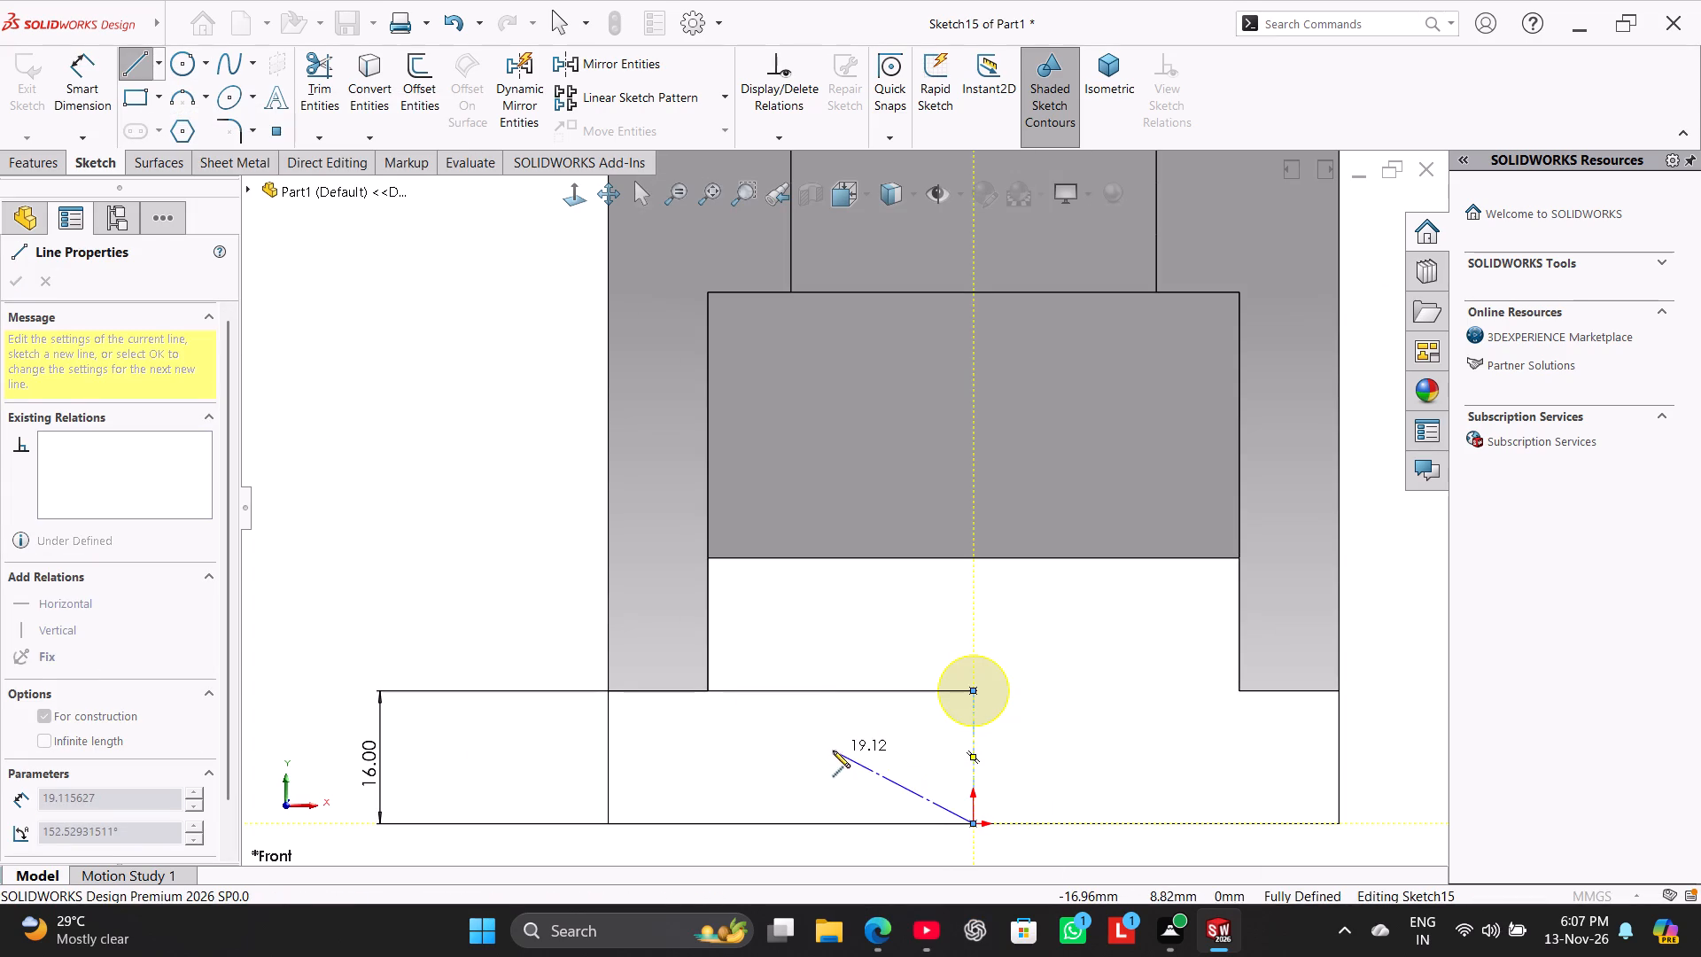
pyautogui.rightClick(833, 751)
pyautogui.click(865, 741)
pyautogui.scroll(1, 839, 763)
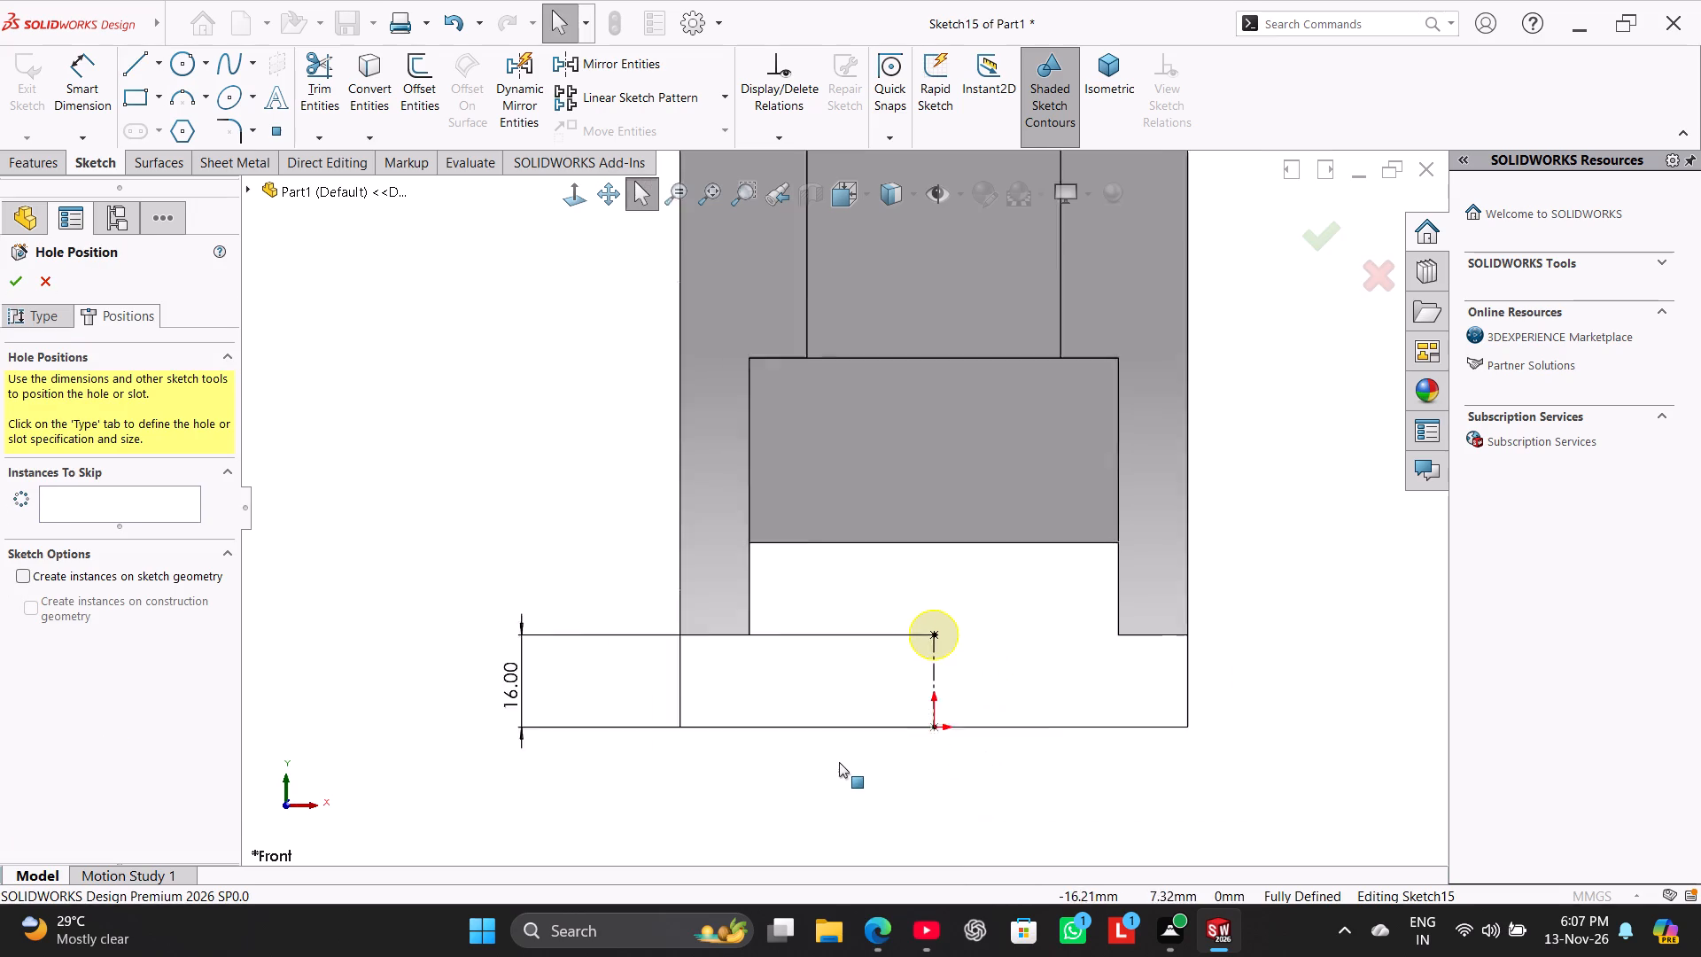
pyautogui.scroll(3, 839, 762)
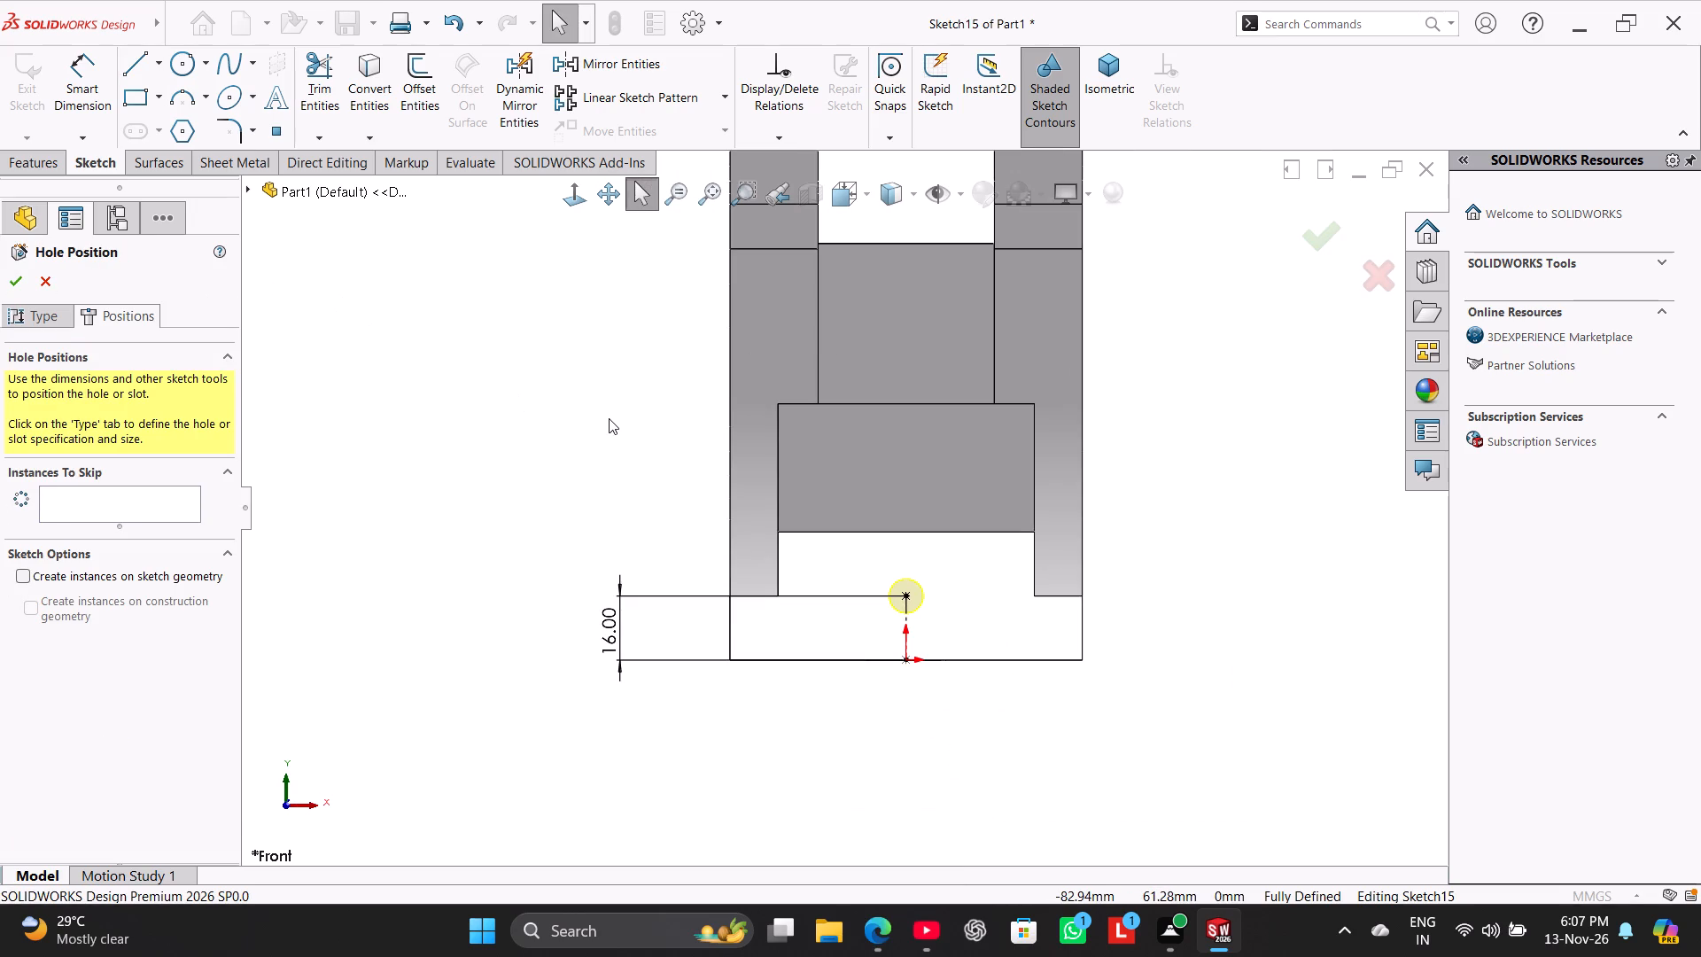
pyautogui.scroll(1, 609, 418)
pyautogui.moveTo(609, 418); pyautogui.dragTo(524, 447, button='middle')
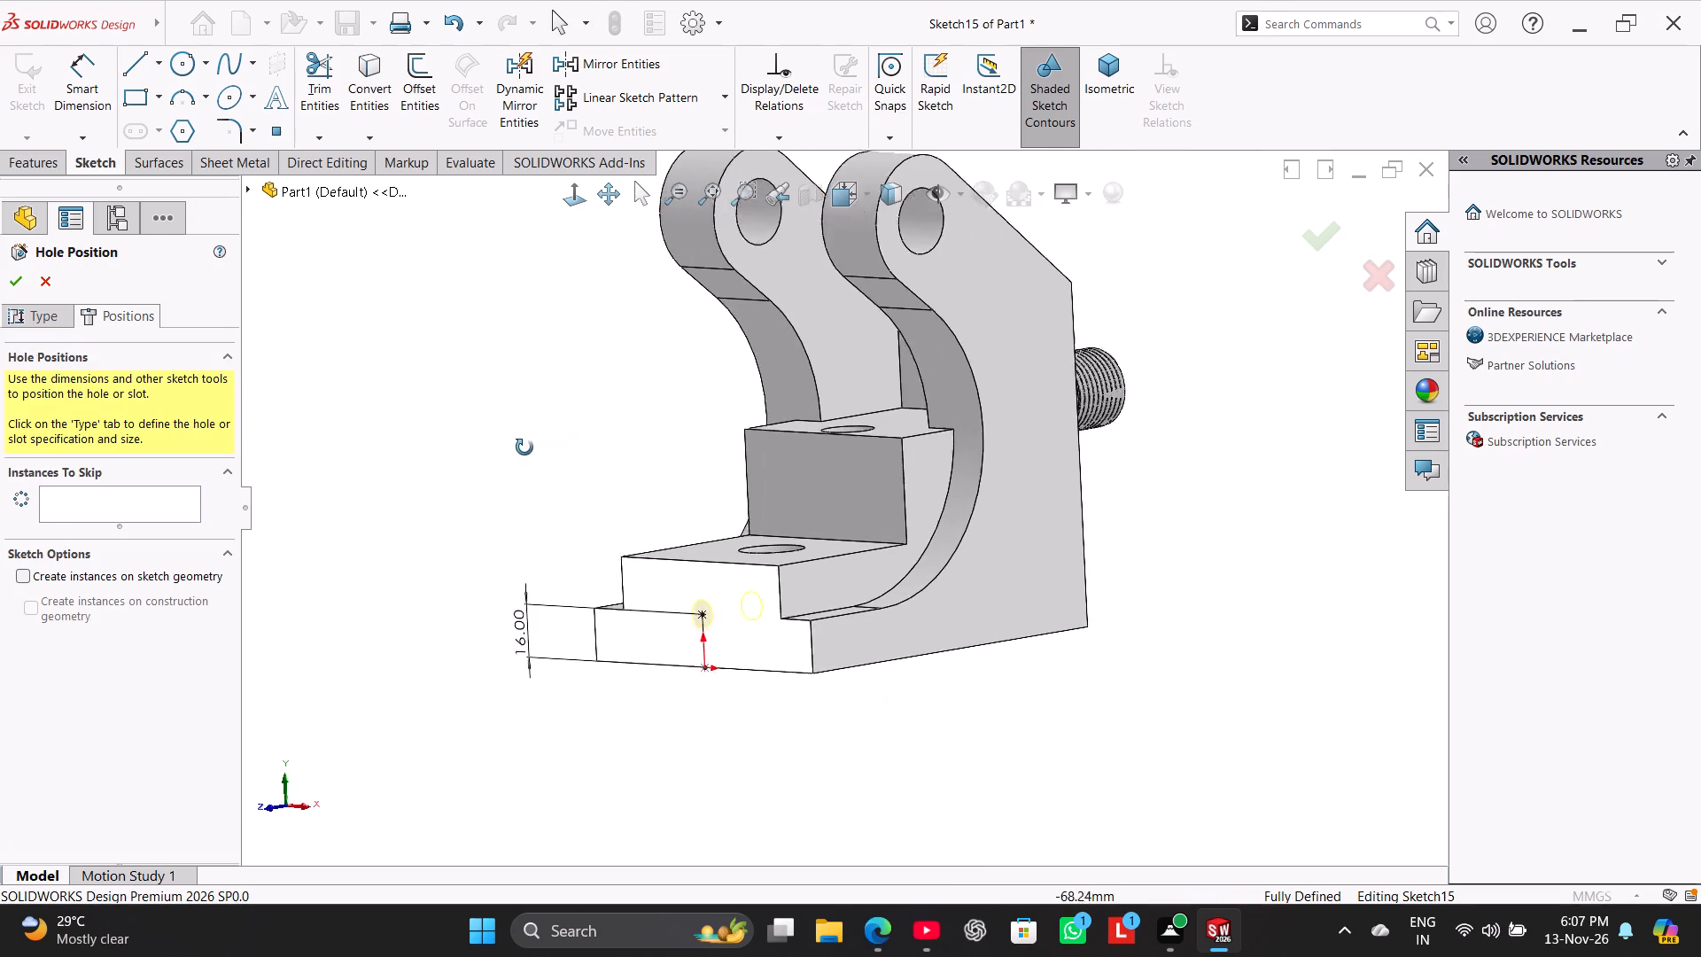
pyautogui.moveTo(524, 447); pyautogui.dragTo(509, 455, button='middle')
pyautogui.click(16, 283)
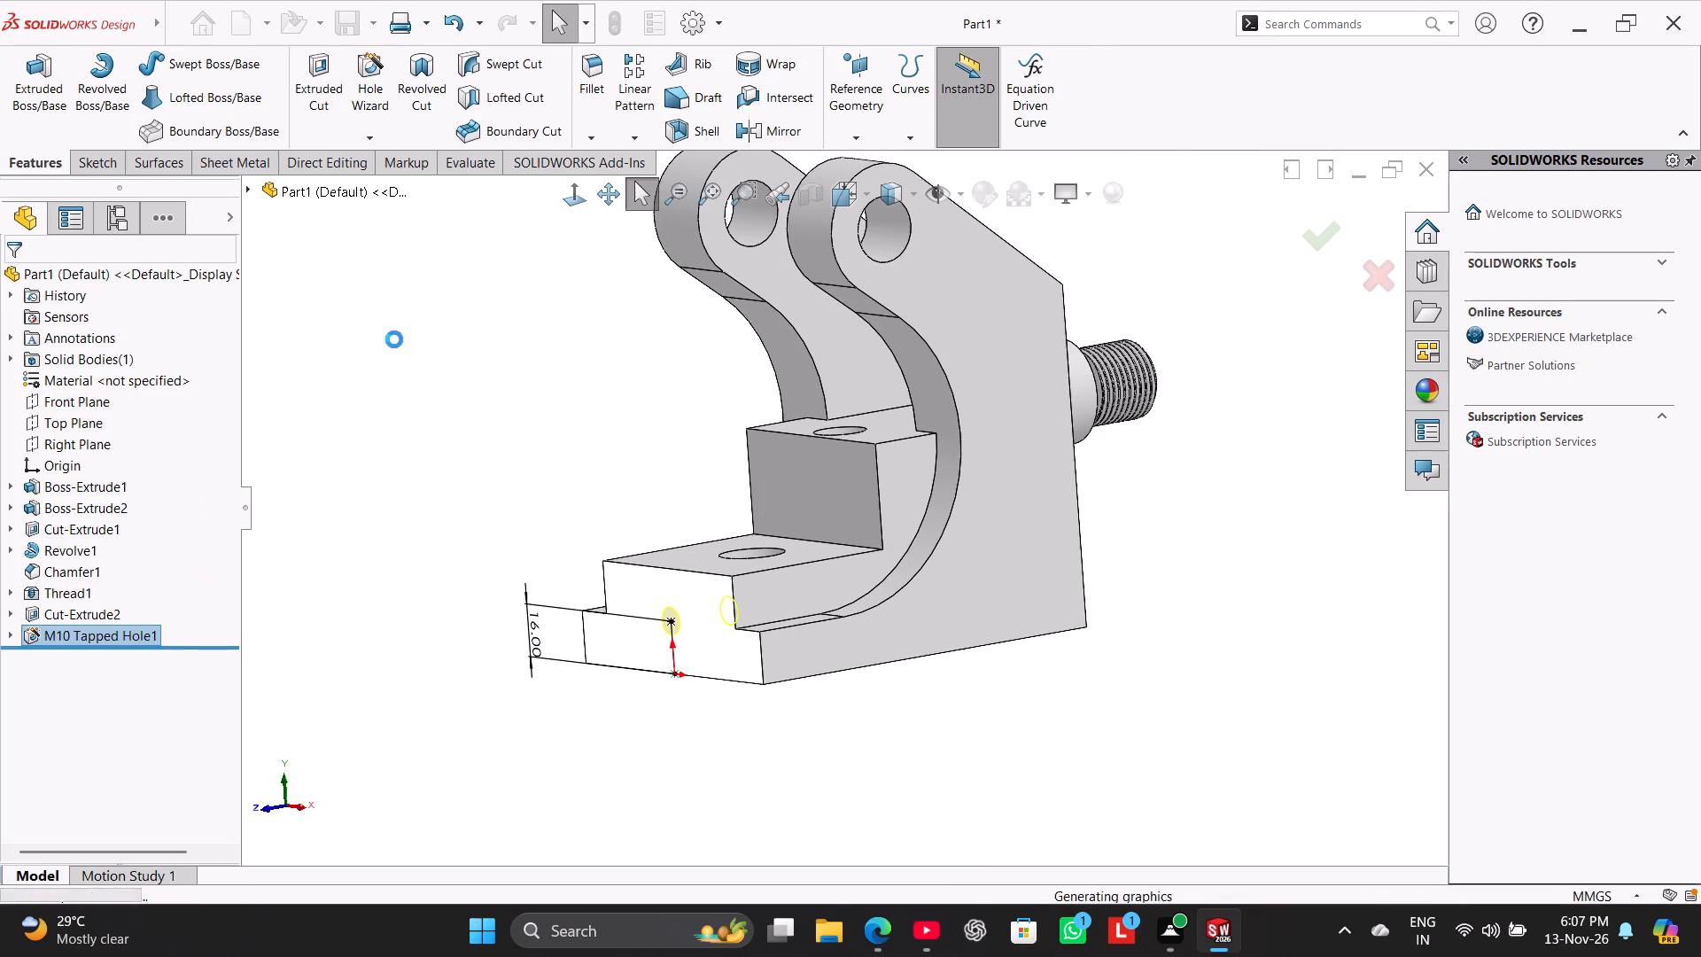
pyautogui.click(409, 346)
# Inspect the tapped hole in a section view through the Right Plane, then close the section and restore the isometric view.
pyautogui.moveTo(521, 416); pyautogui.dragTo(486, 664, button='middle')
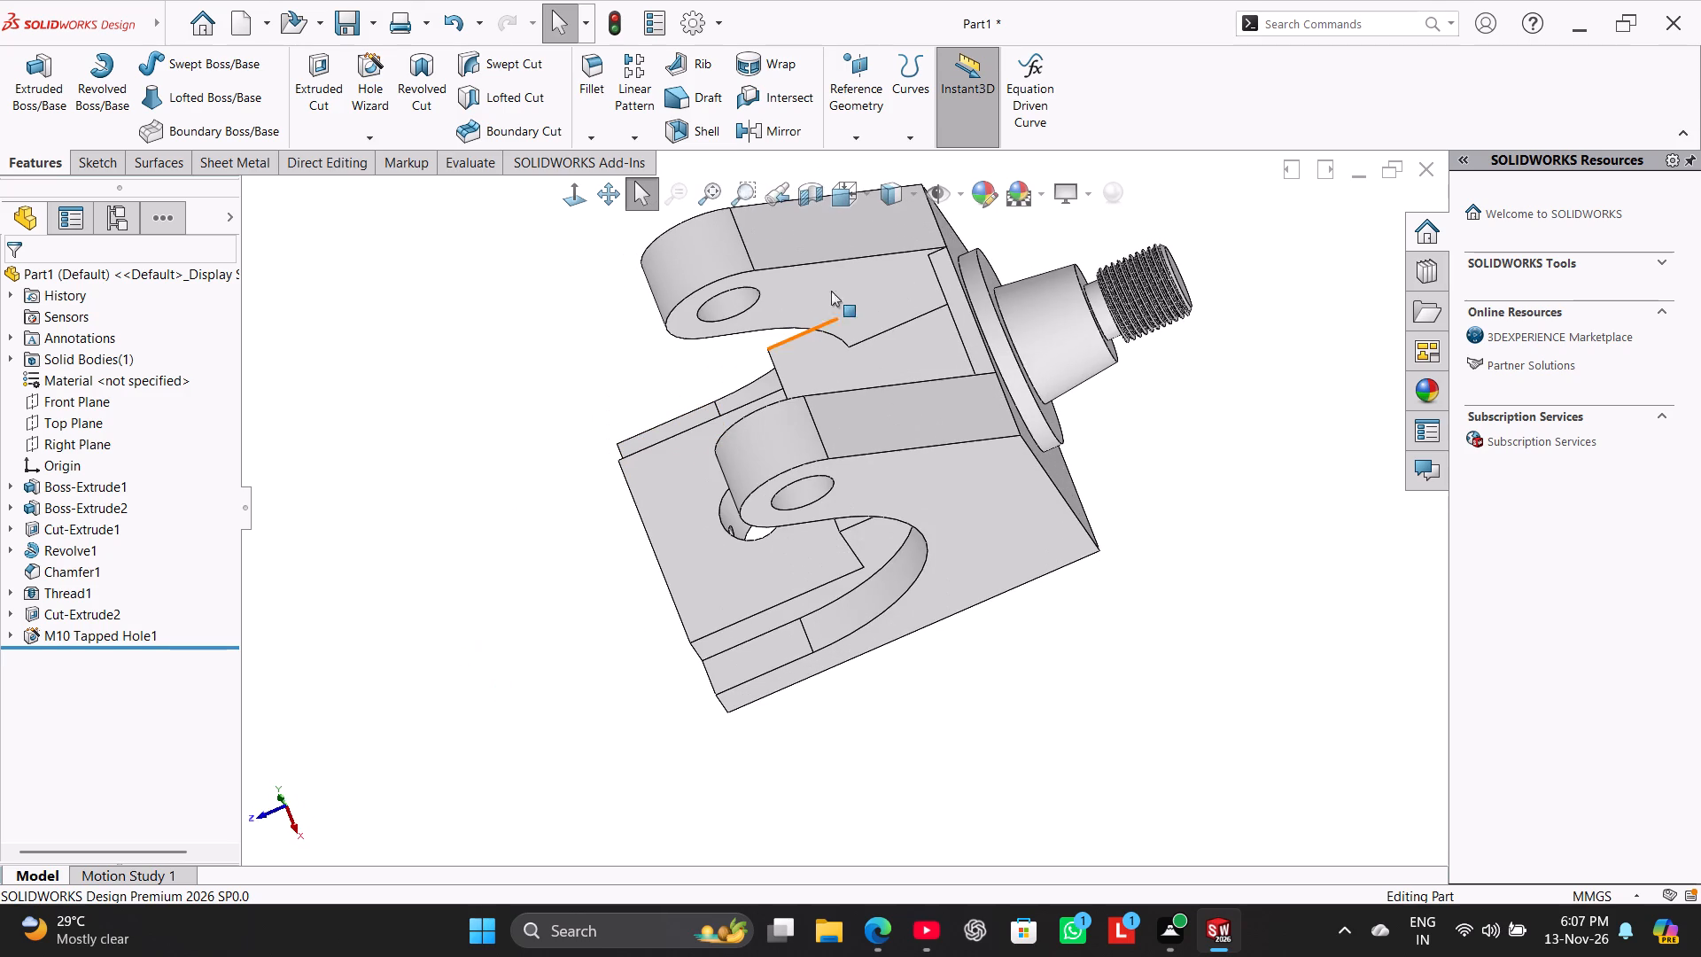
pyautogui.click(810, 181)
pyautogui.click(582, 189)
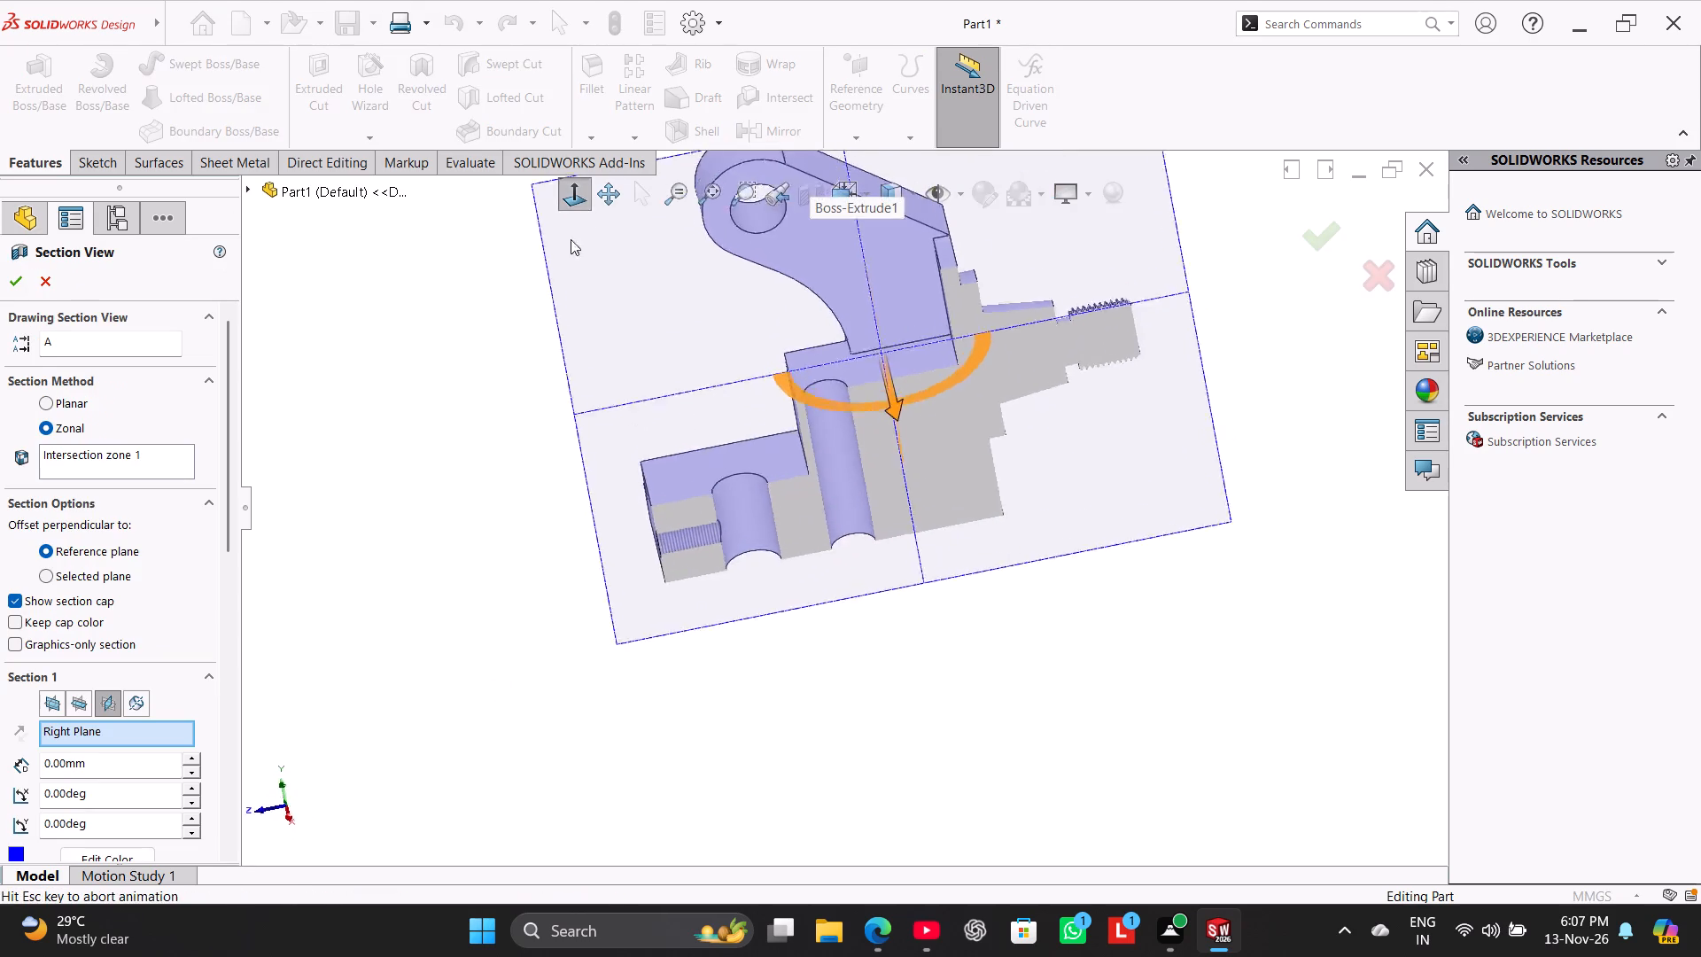
pyautogui.click(23, 280)
pyautogui.click(454, 318)
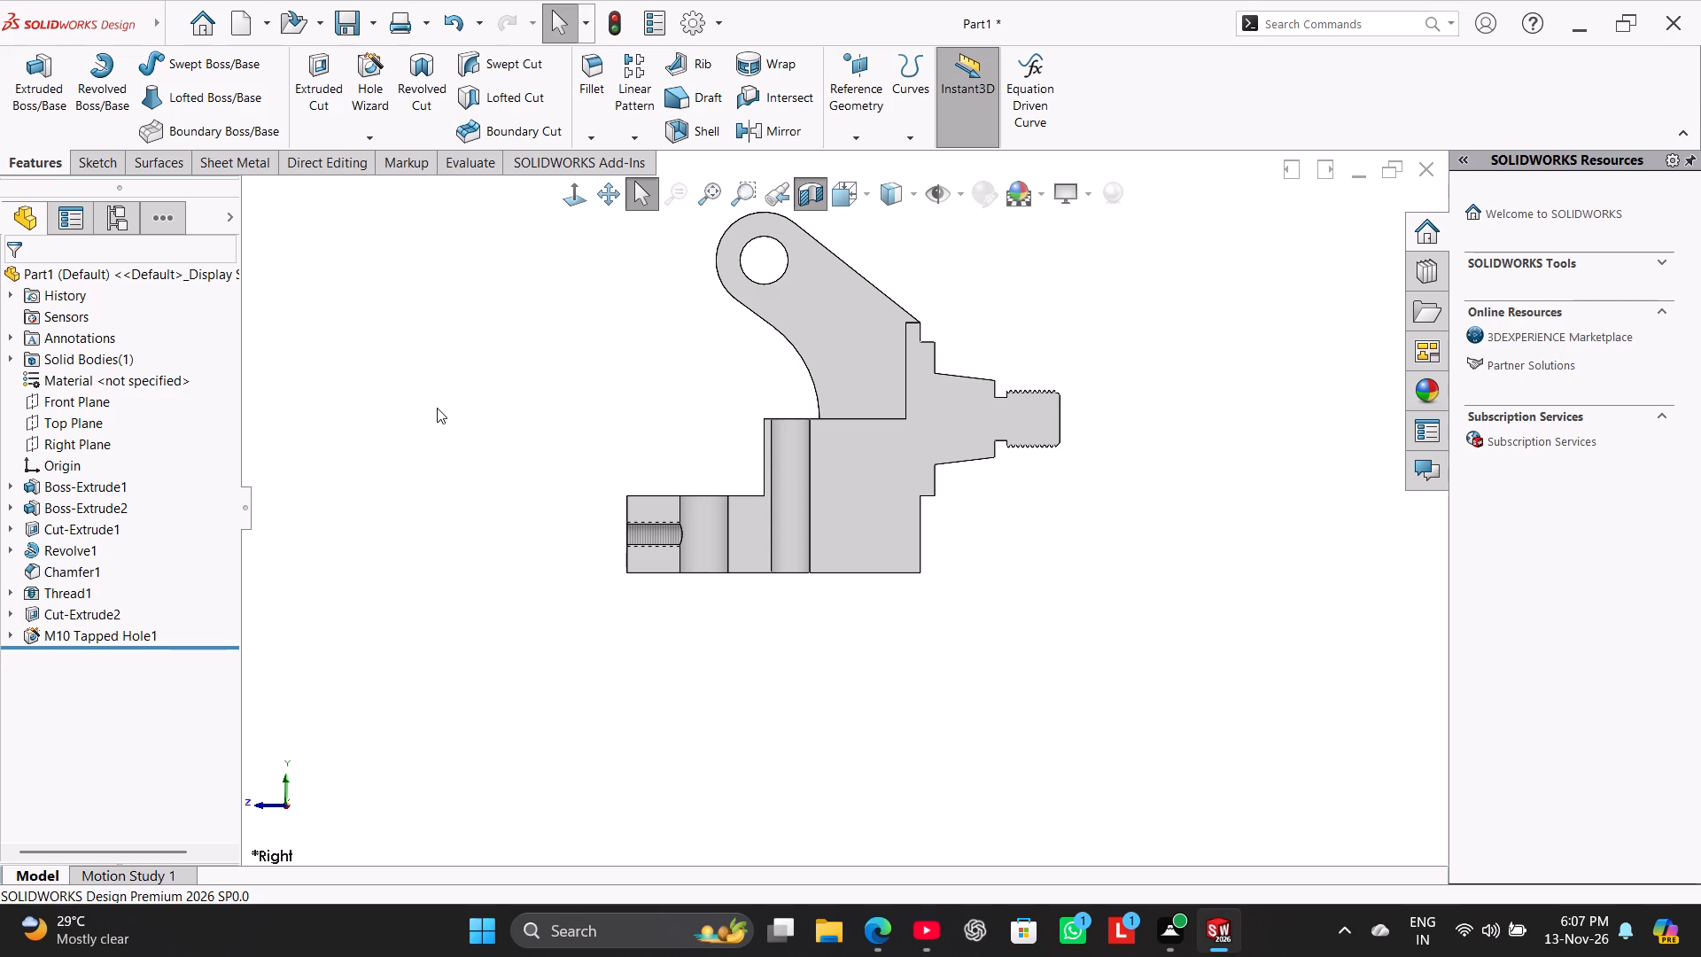
pyautogui.moveTo(467, 434); pyautogui.dragTo(930, 226, button='right')
pyautogui.click(819, 201)
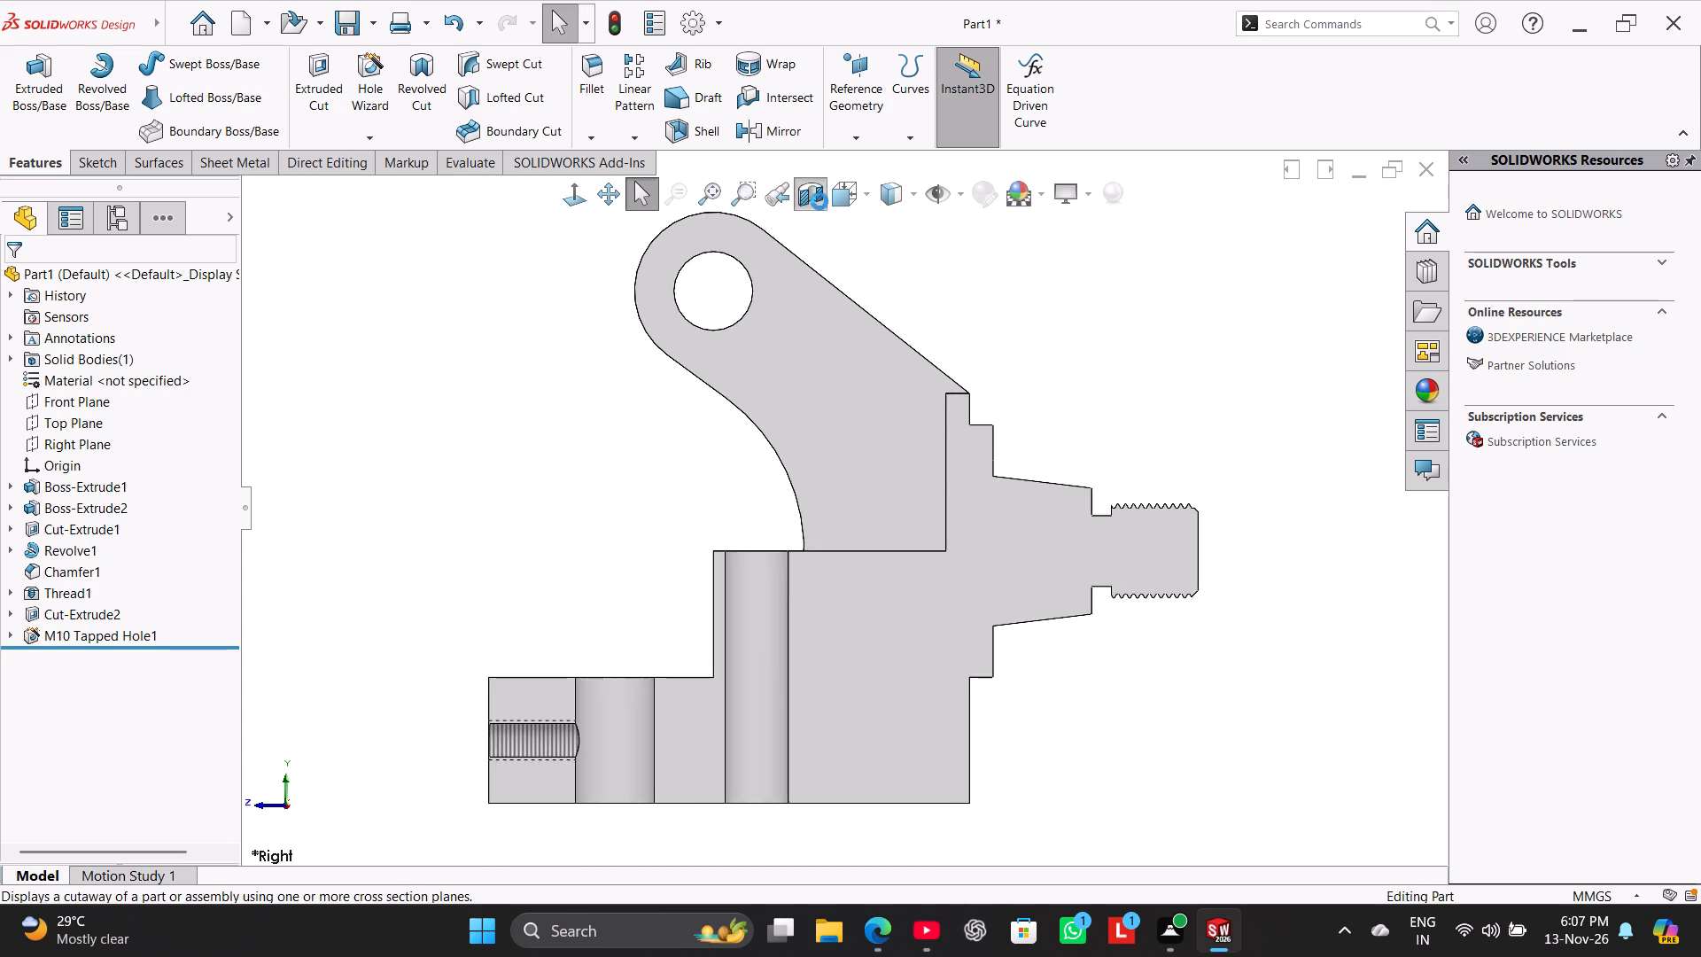
pyautogui.moveTo(610, 443); pyautogui.dragTo(958, 200, button='right')
pyautogui.click(546, 374)
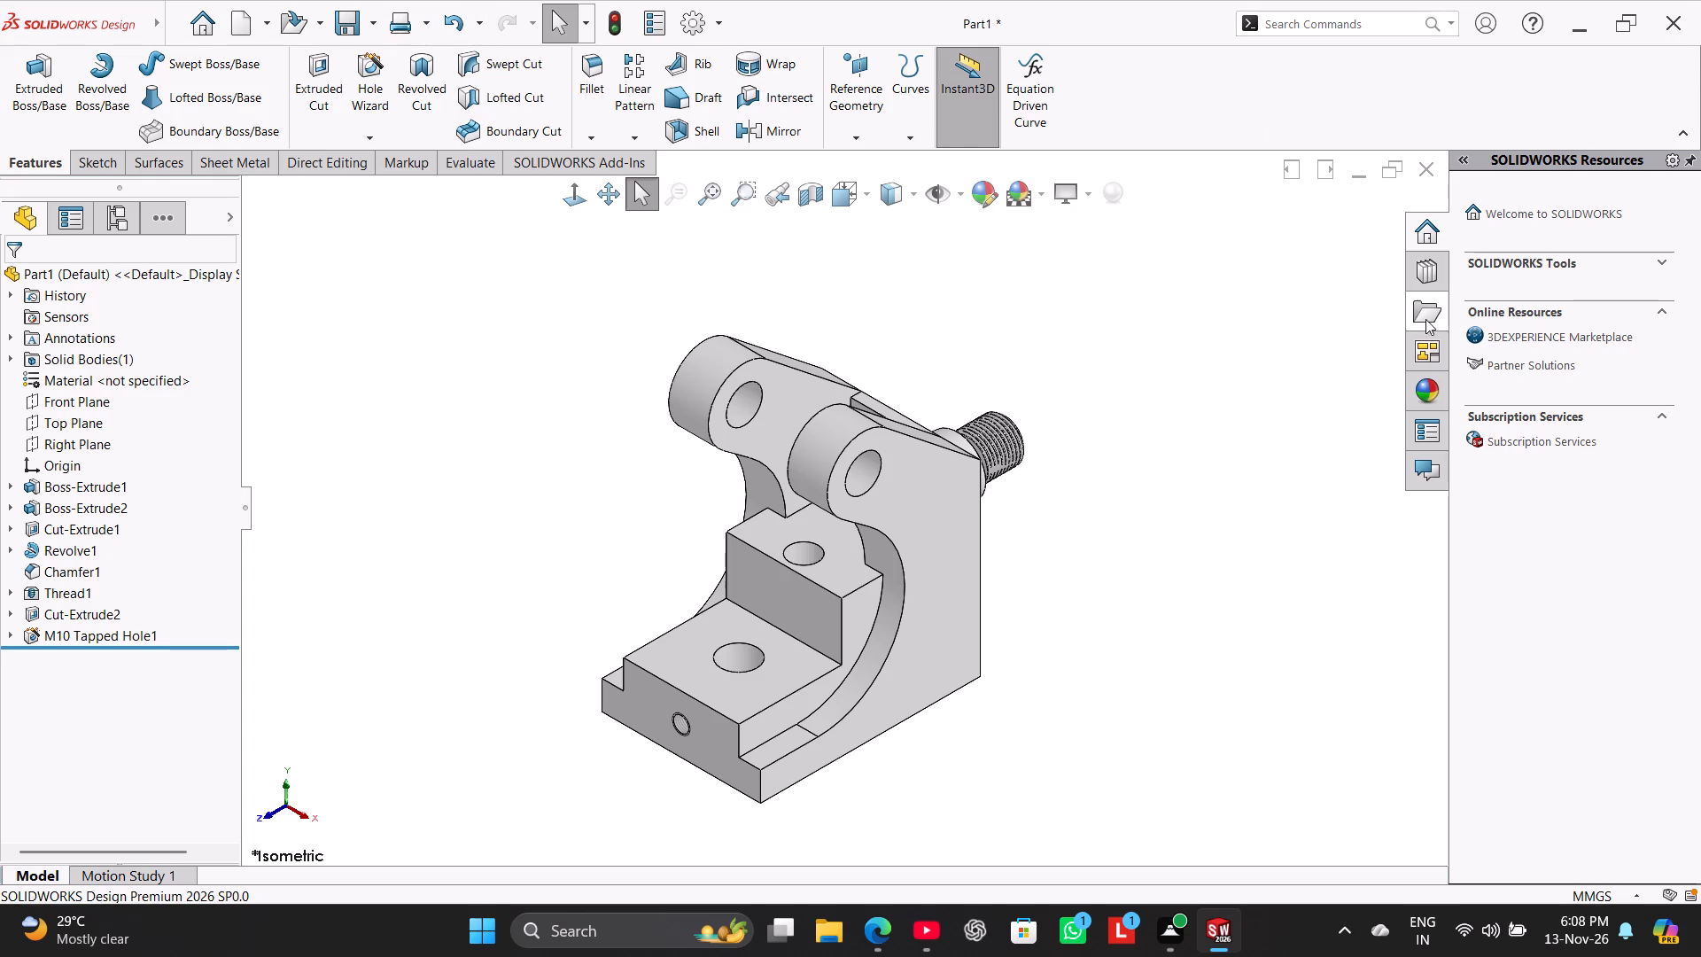
# In File Explorer, copy the name of the "Jig bracket with forked lug and side pin - Run 19" folder in Fuji Tasks.
pyautogui.click(843, 930)
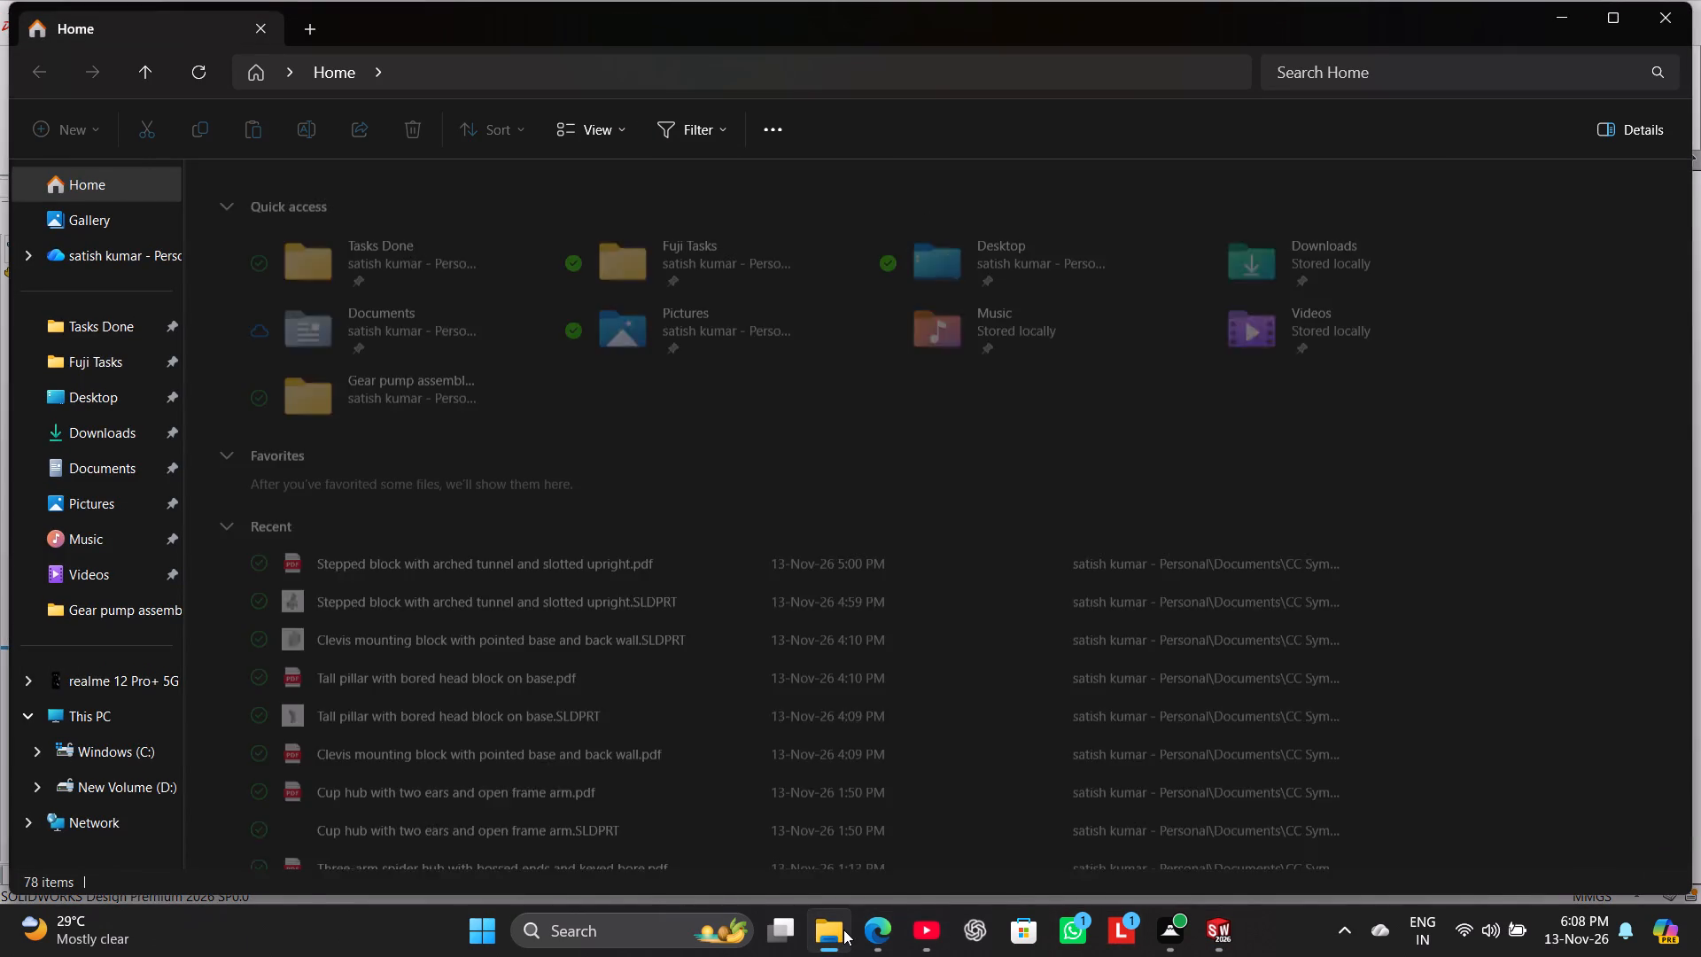
pyautogui.click(130, 373)
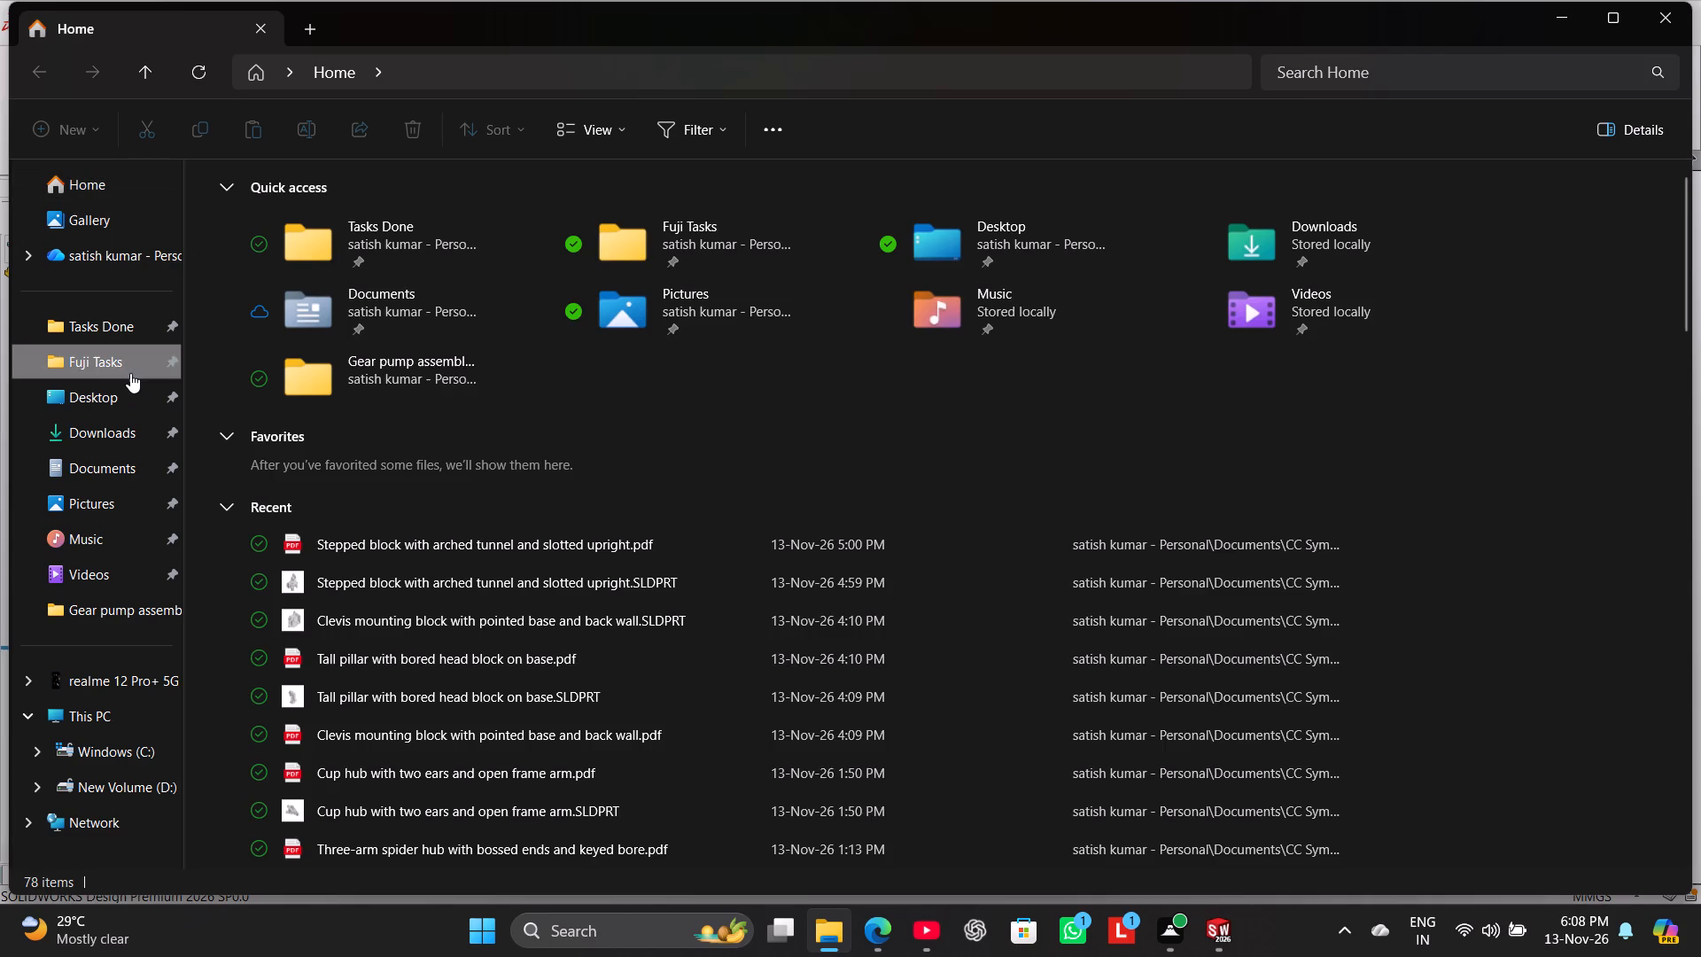
pyautogui.click(265, 249)
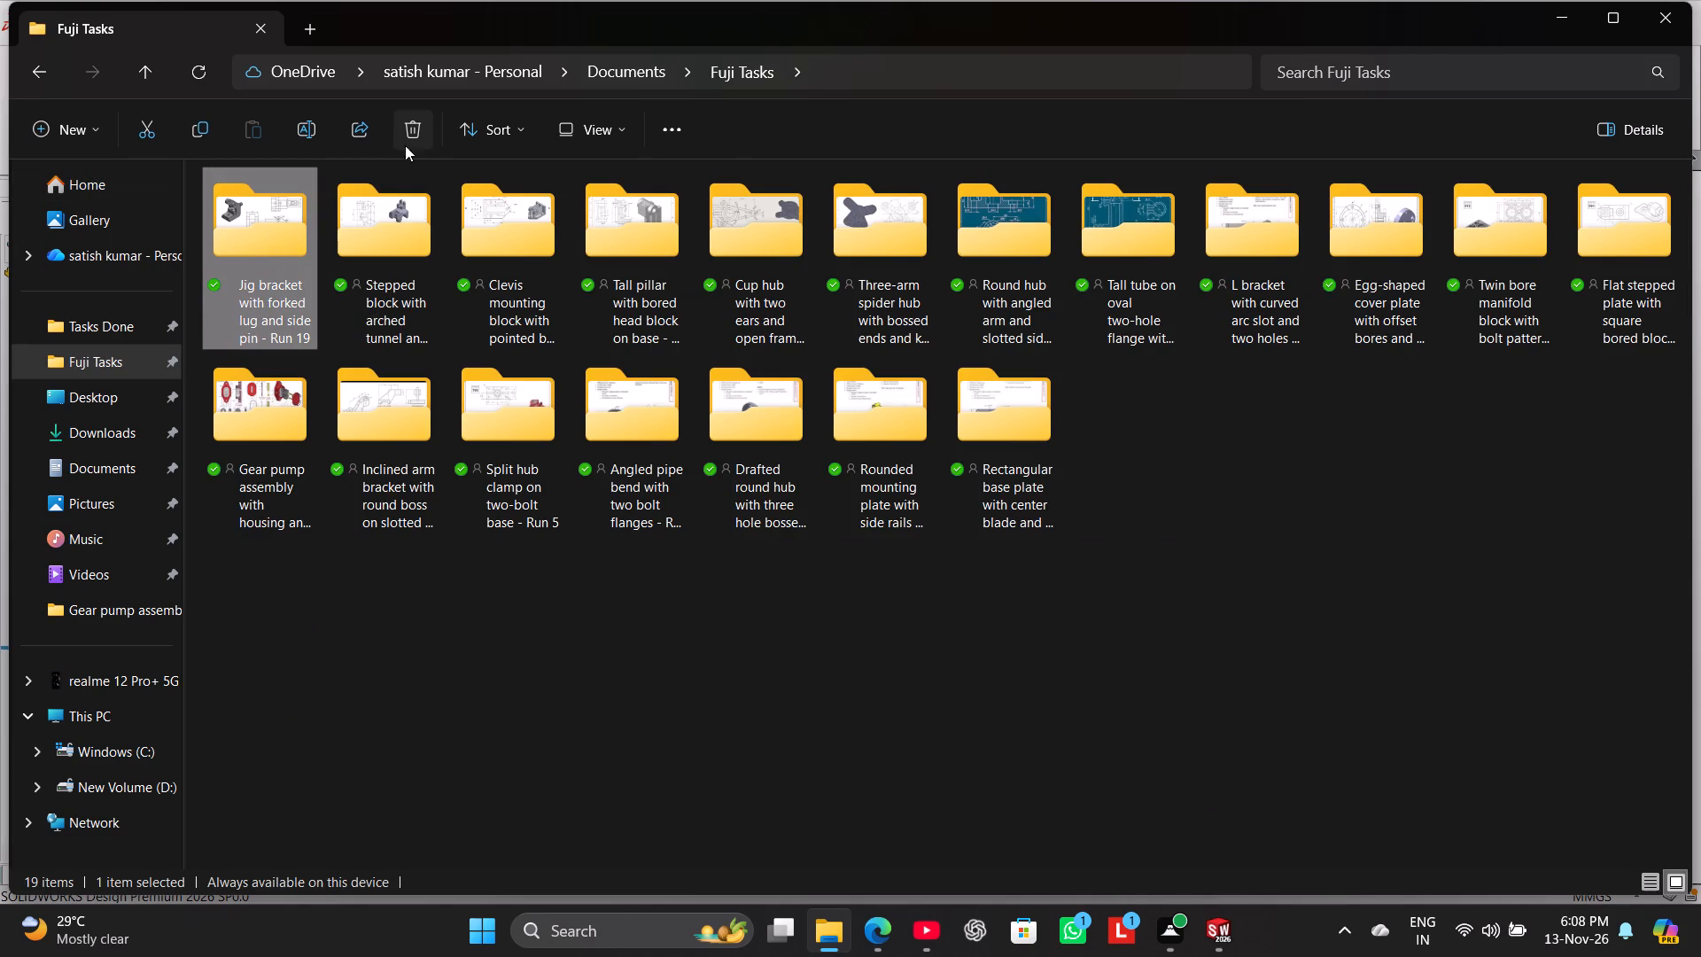
pyautogui.click(298, 126)
pyautogui.hotkey('ctrl', 'c')
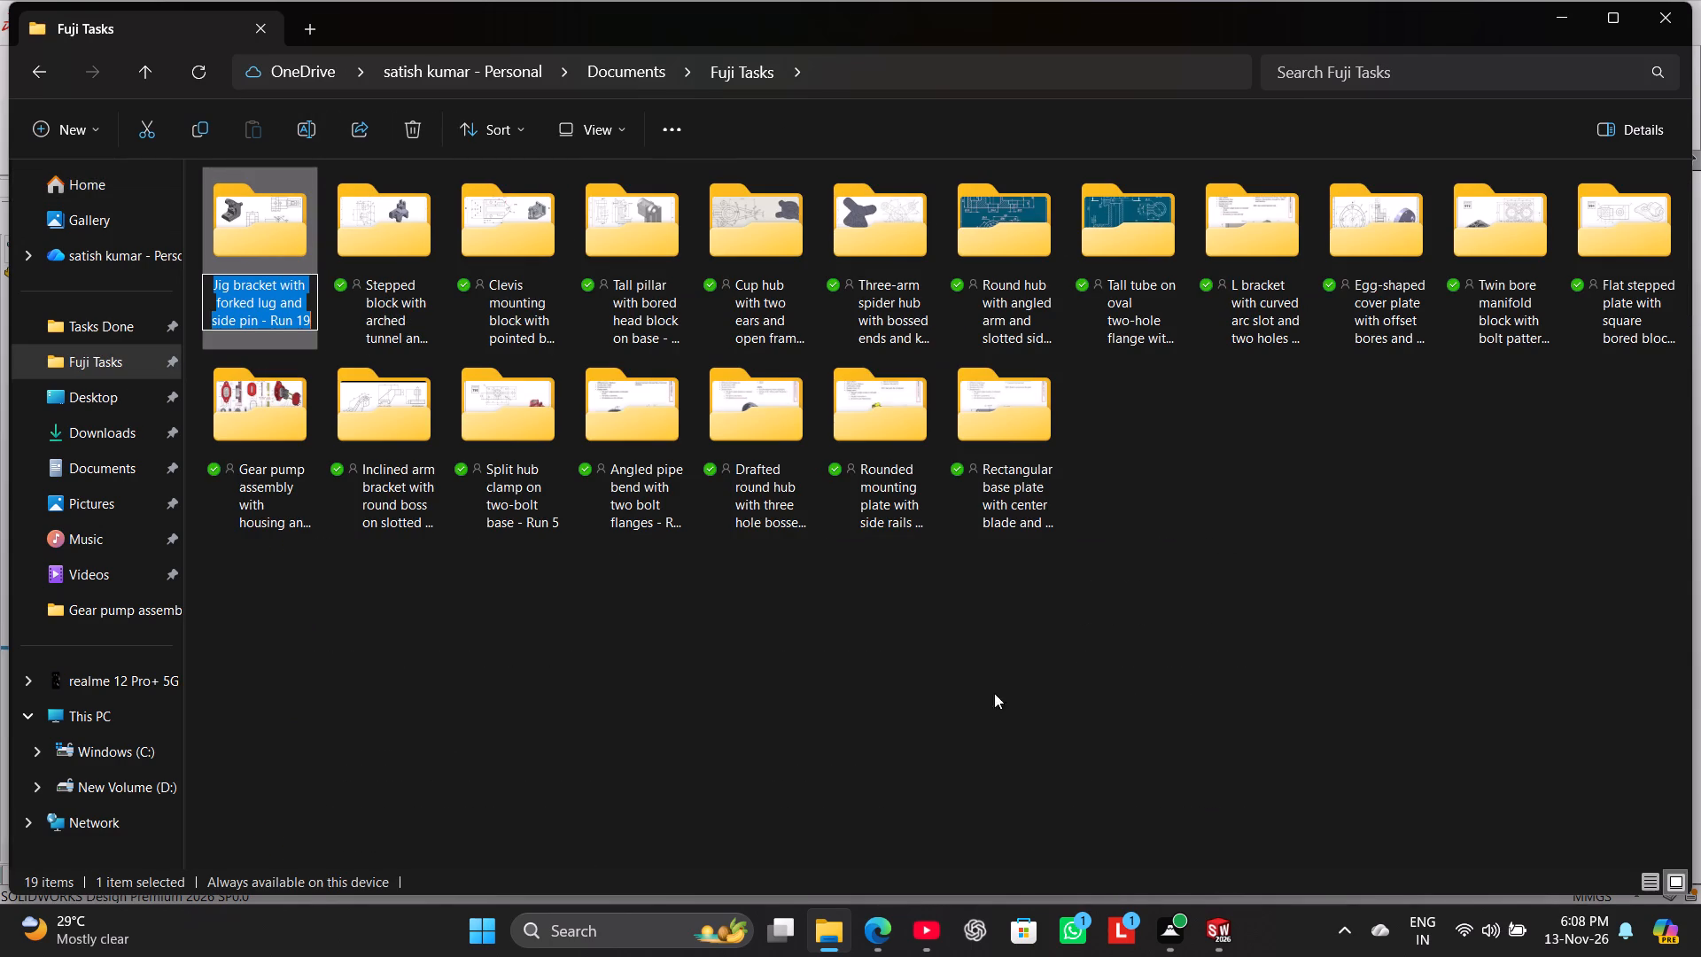
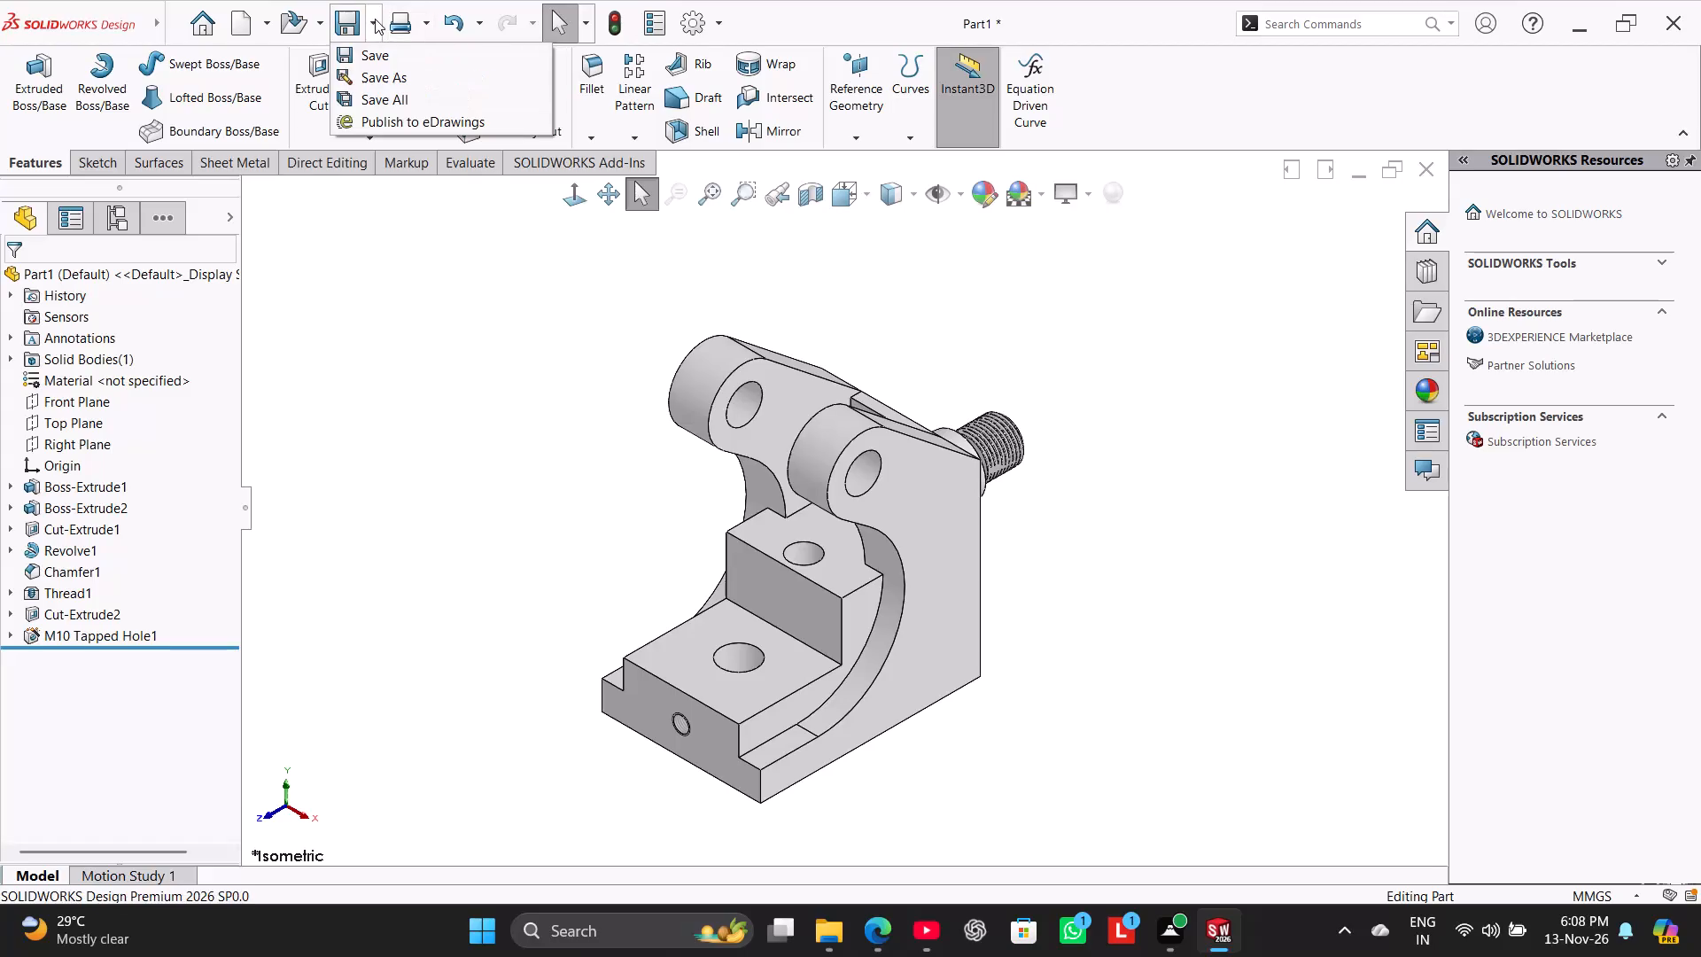
# Start saving the part under a new name and recopy the "Jig bracket with forked lug and side pin - Run 19" folder name in File Explorer.
pyautogui.click(386, 73)
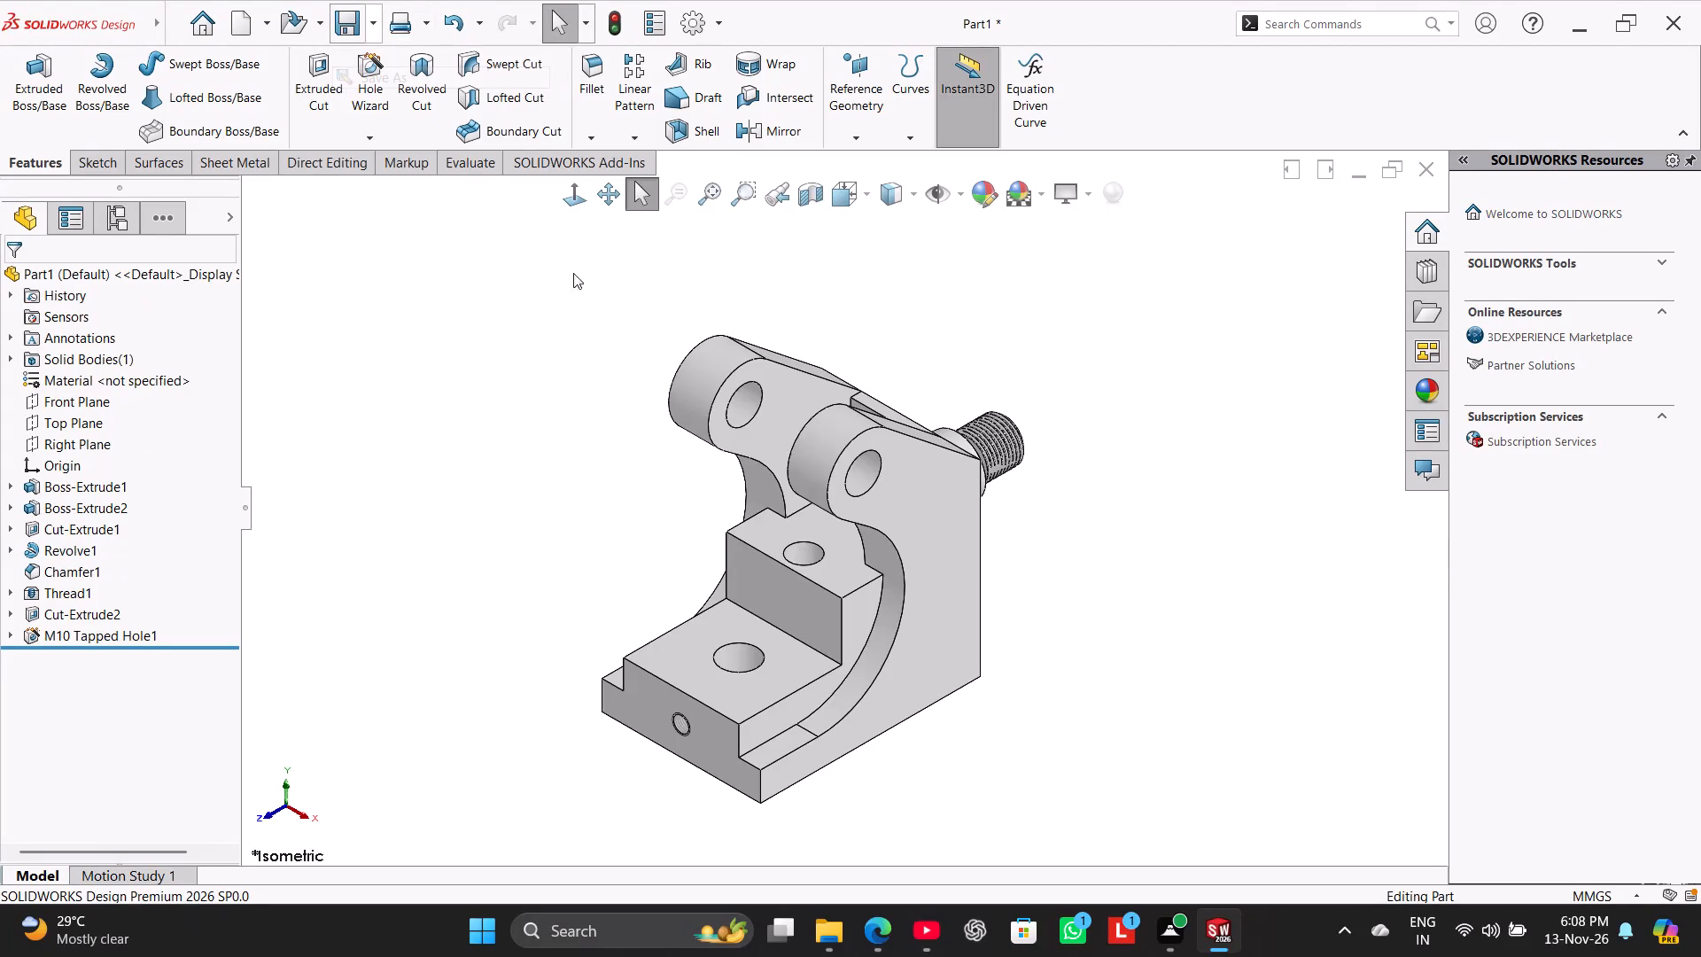
pyautogui.hotkey('ctrl', 'c')
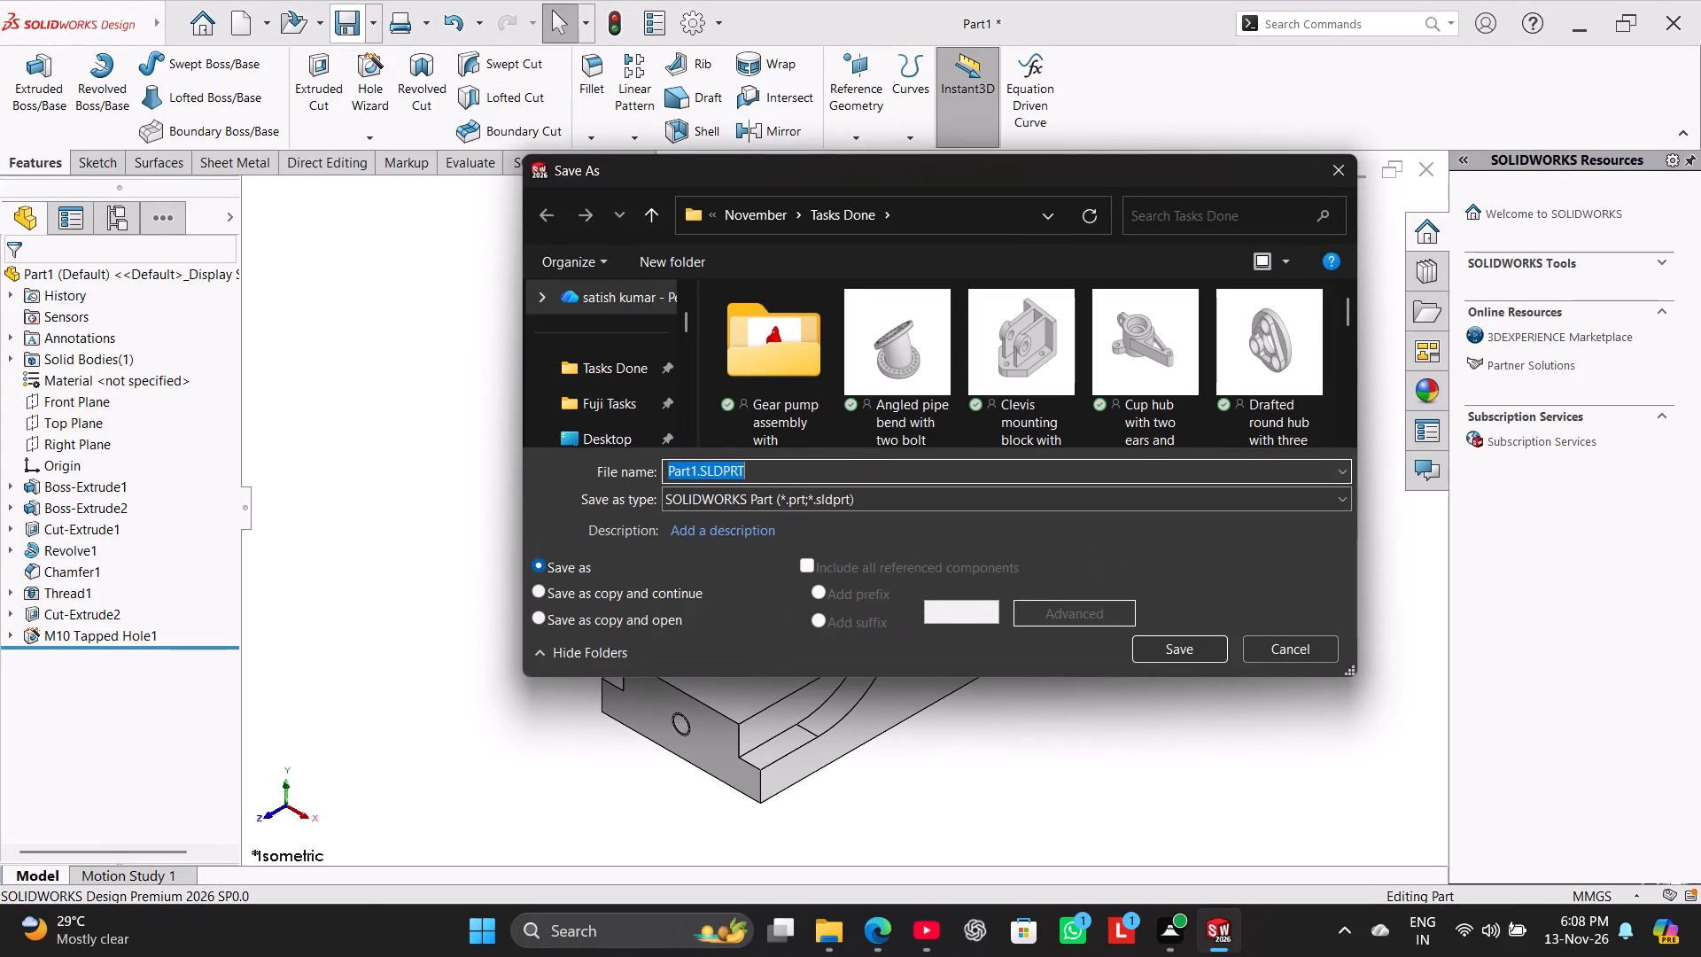
pyautogui.hotkey('ctrl', 'v')
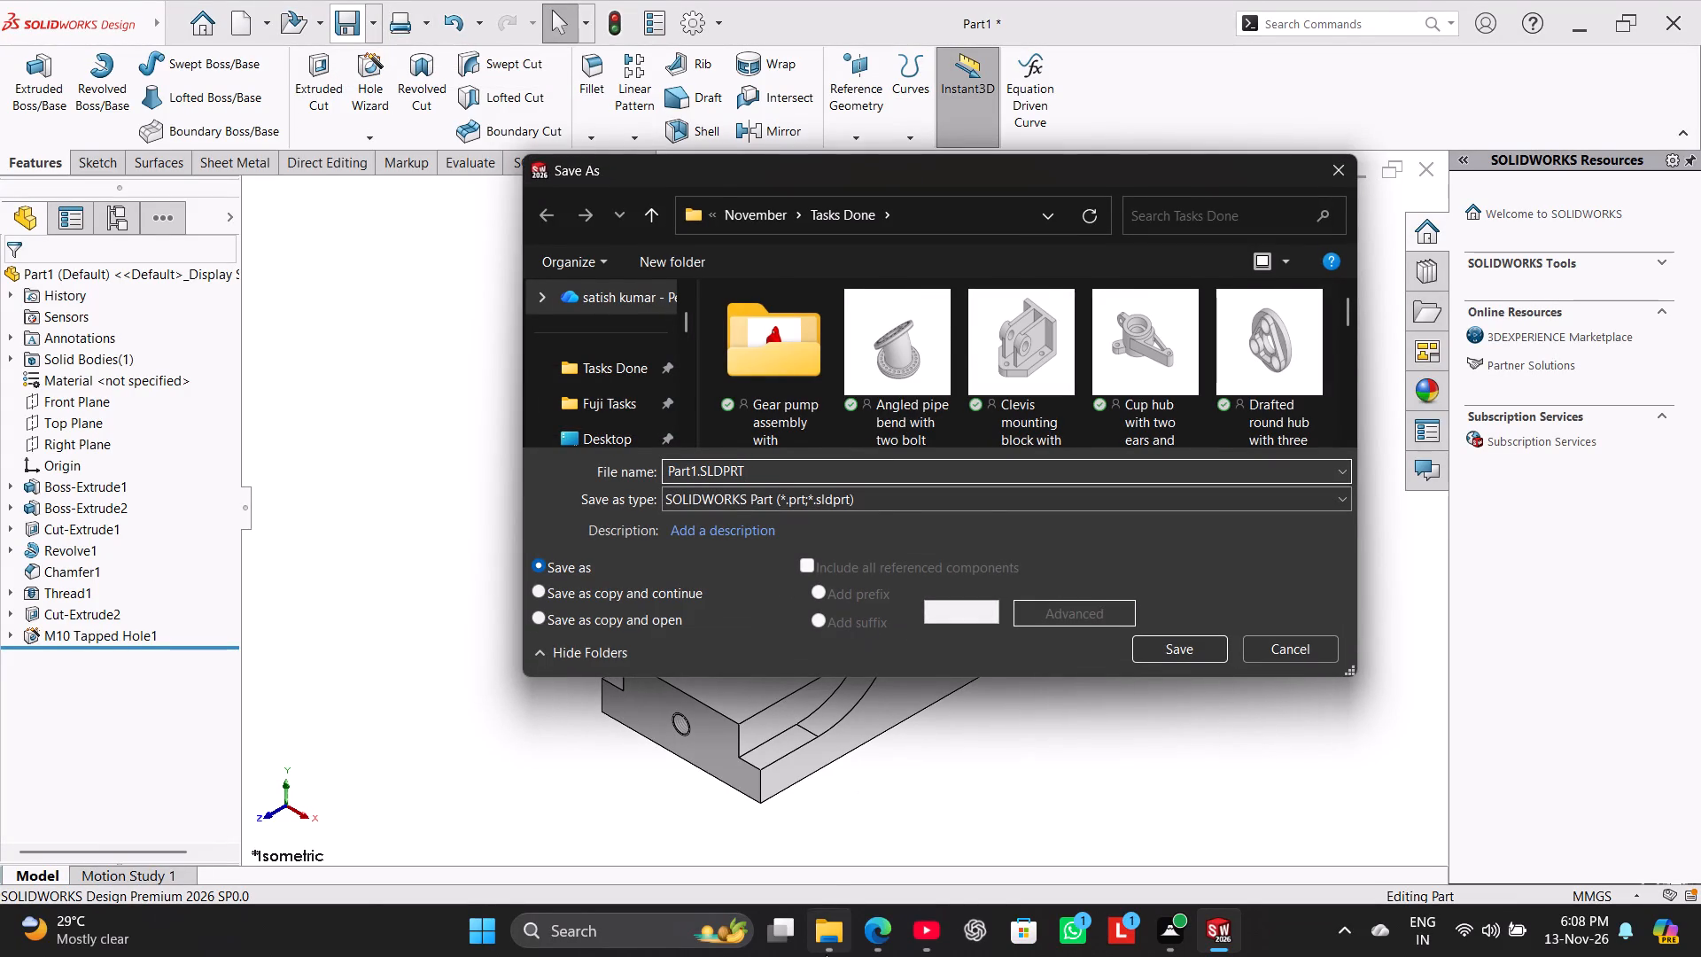
pyautogui.click(826, 954)
pyautogui.click(292, 127)
pyautogui.hotkey('ctrl', 'c')
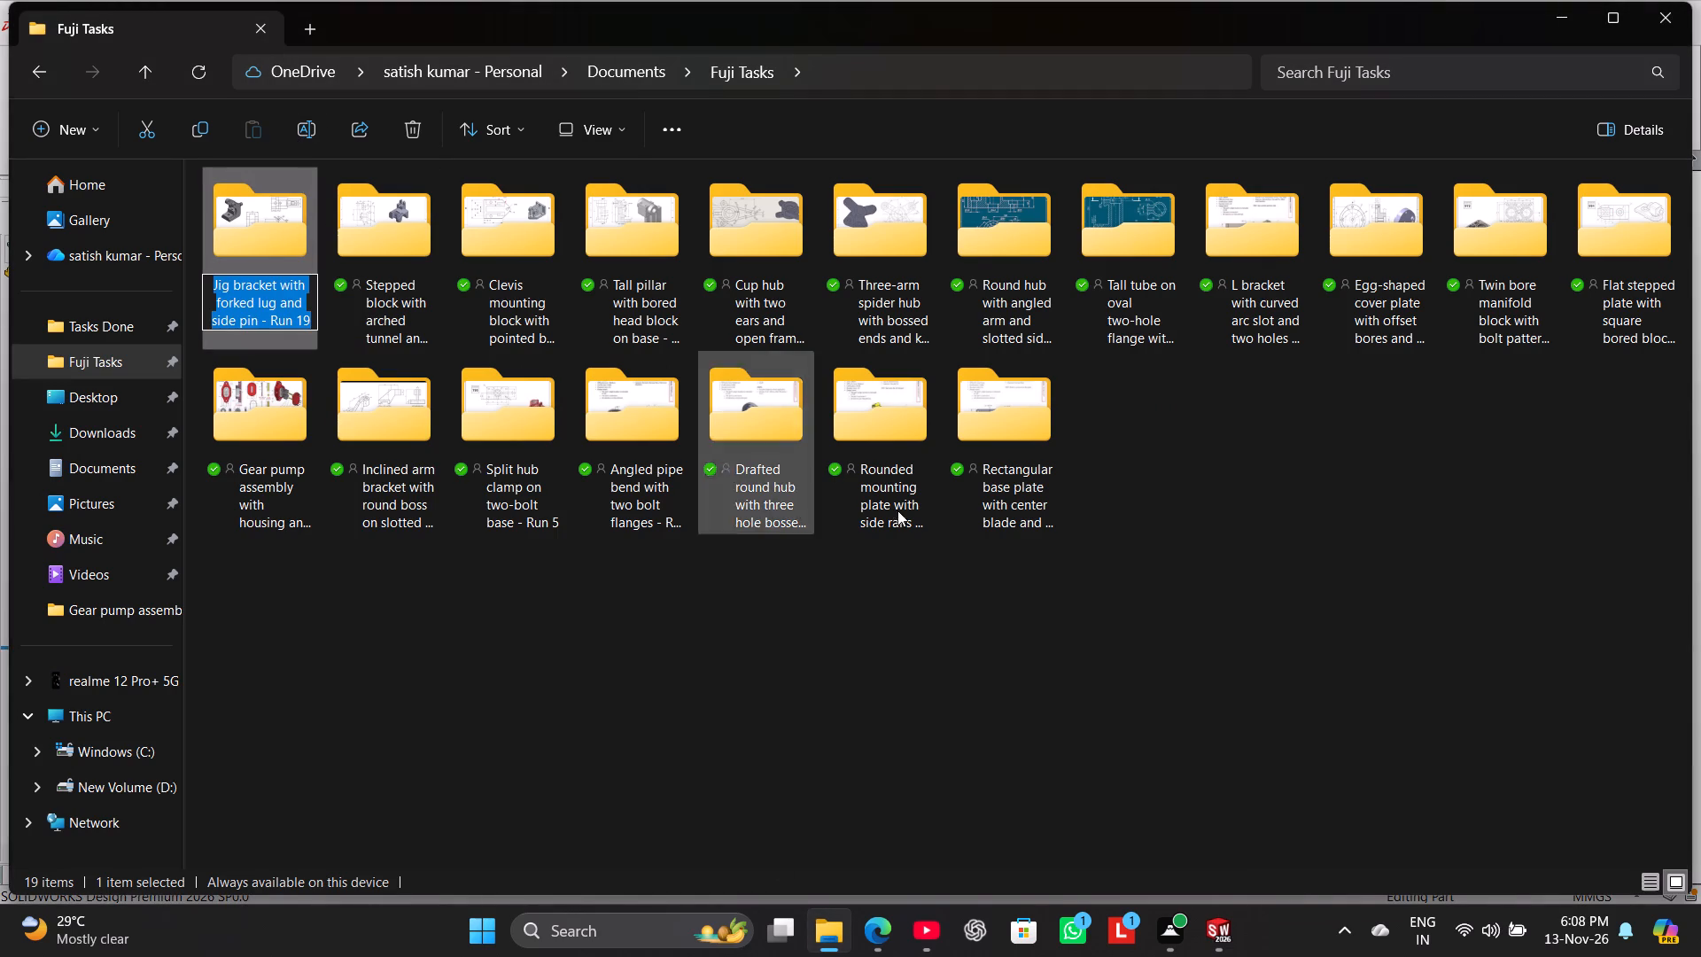
# Back in SOLIDWORKS, save the part in Tasks Done as "Jig bracket with forked lug and side pin", omitting the run suffix, and copy that name.
pyautogui.click(1234, 917)
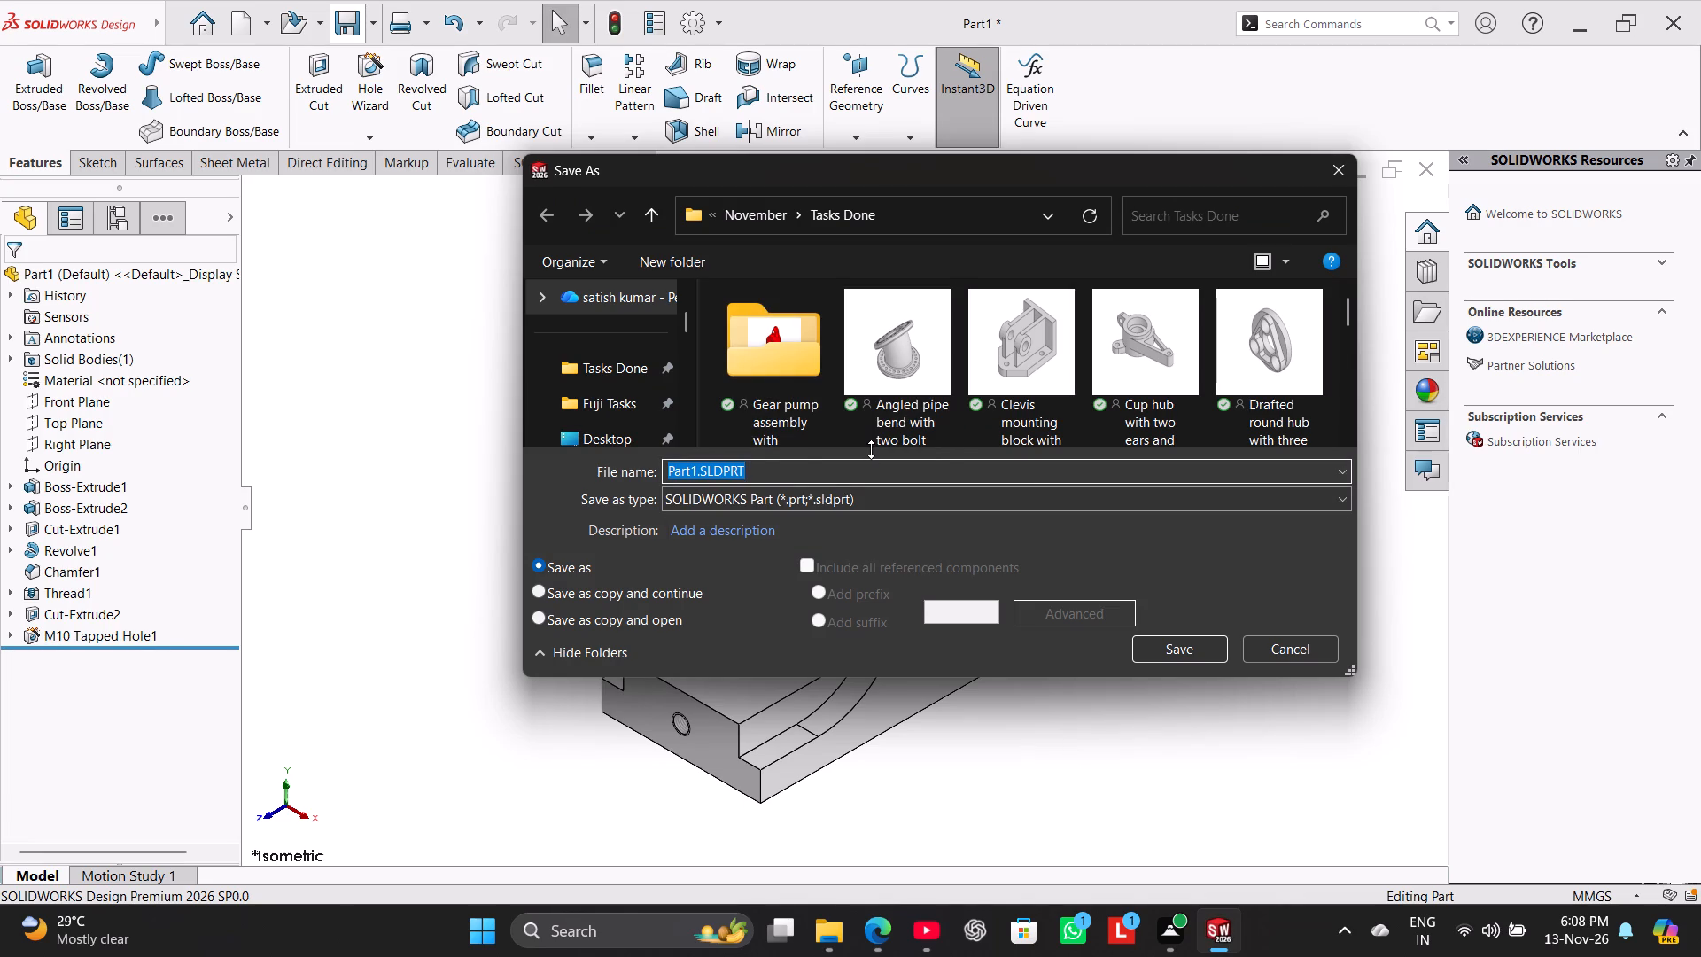
pyautogui.hotkey('ctrl', 'v')
pyautogui.press('BackSpace')
pyautogui.press('BackSpace')
pyautogui.press('BackSpace')
pyautogui.press('BackSpace')
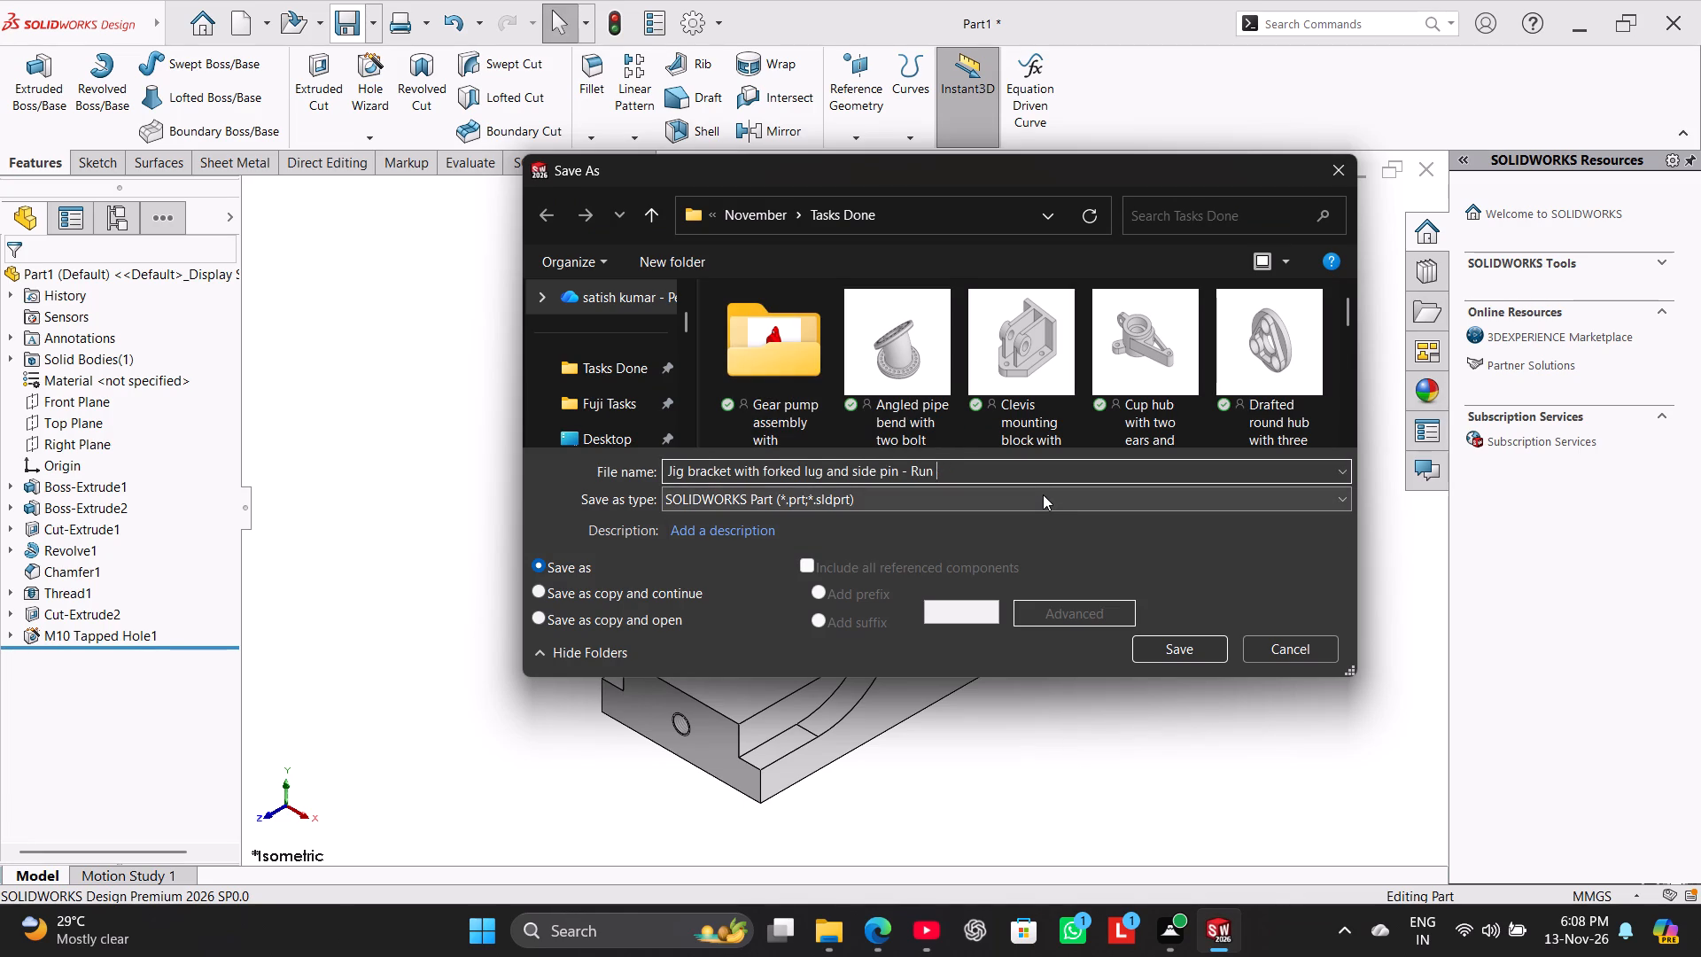
pyautogui.press('BackSpace')
pyautogui.press('BackSpace')
pyautogui.press('BackSpace')
pyautogui.press('BackSpace')
pyautogui.press('BackSpace')
pyautogui.hotkey('ctrl', 'a')
pyautogui.hotkey('ctrl', 'c')
pyautogui.click(1165, 648)
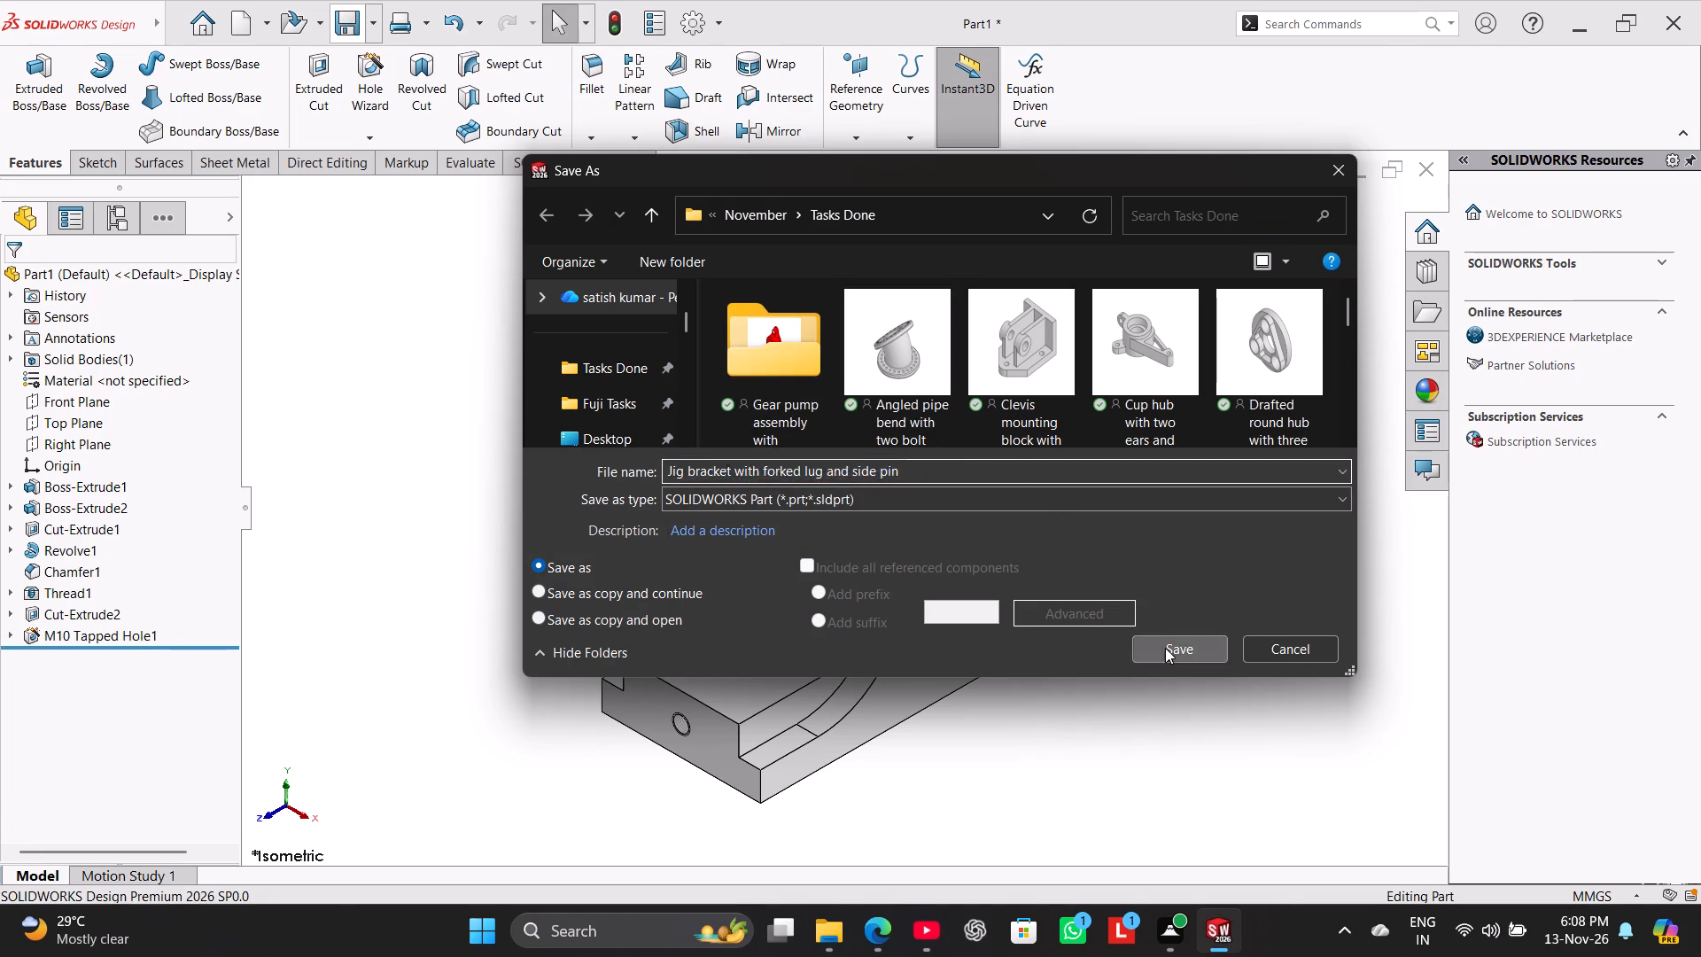
# Save the jig bracket part in Adobe Portable Document Format (*.pdf) as well.
pyautogui.click(371, 16)
pyautogui.click(384, 67)
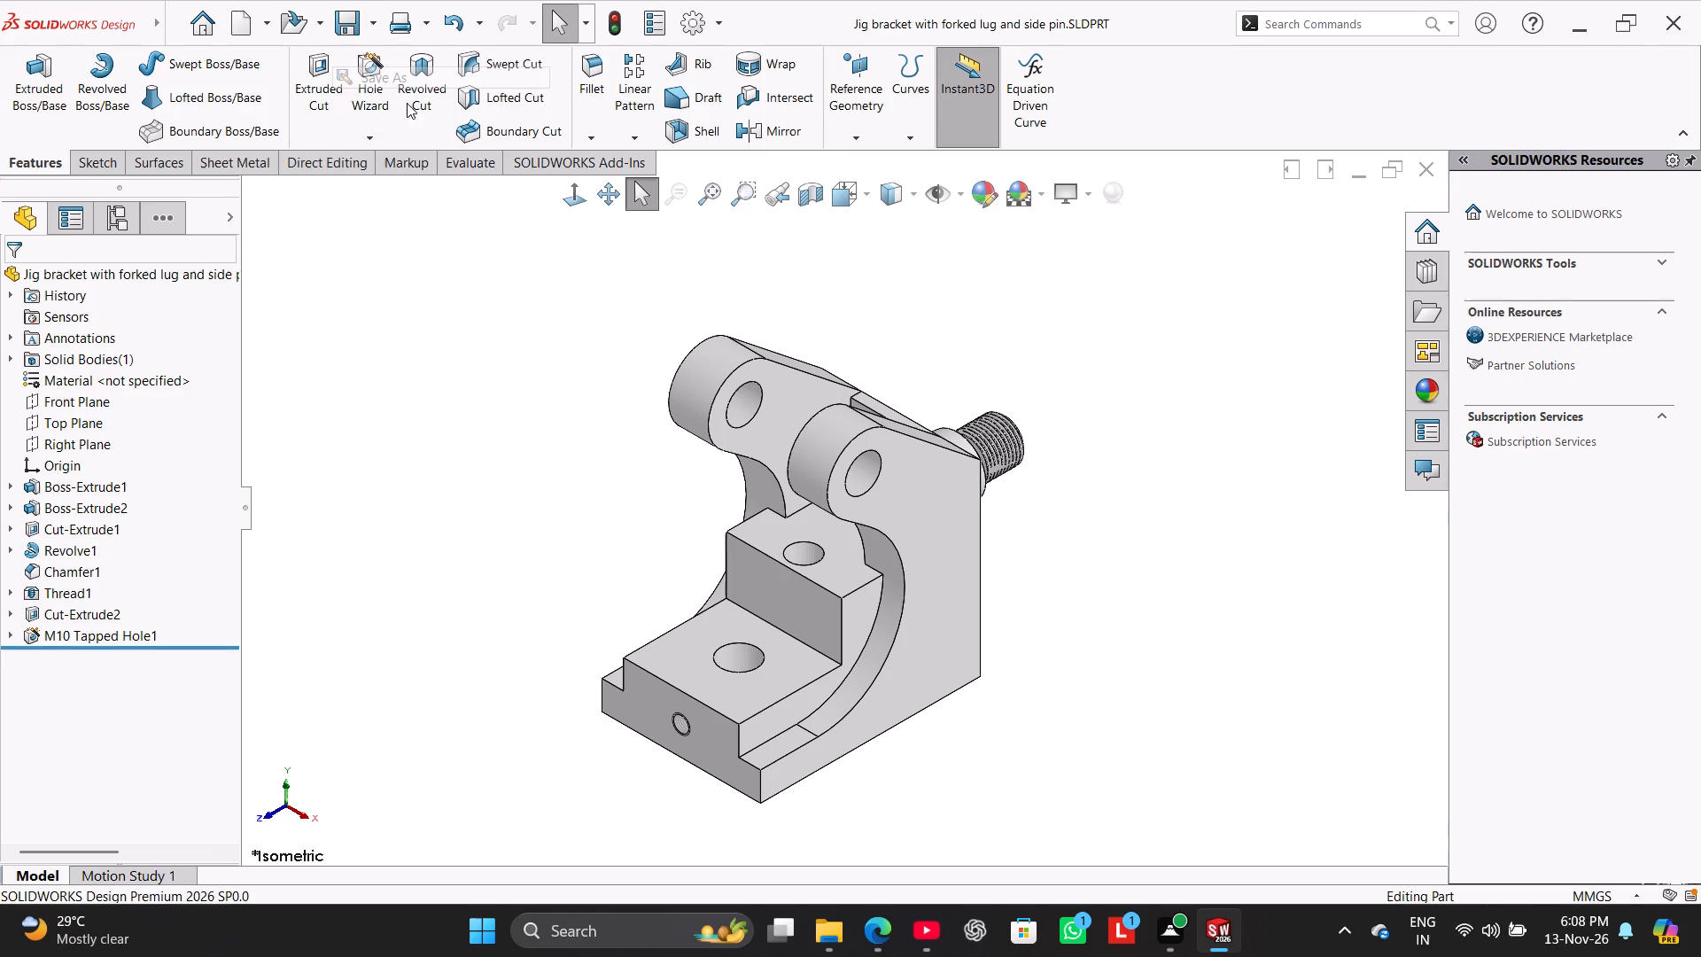
pyautogui.click(967, 504)
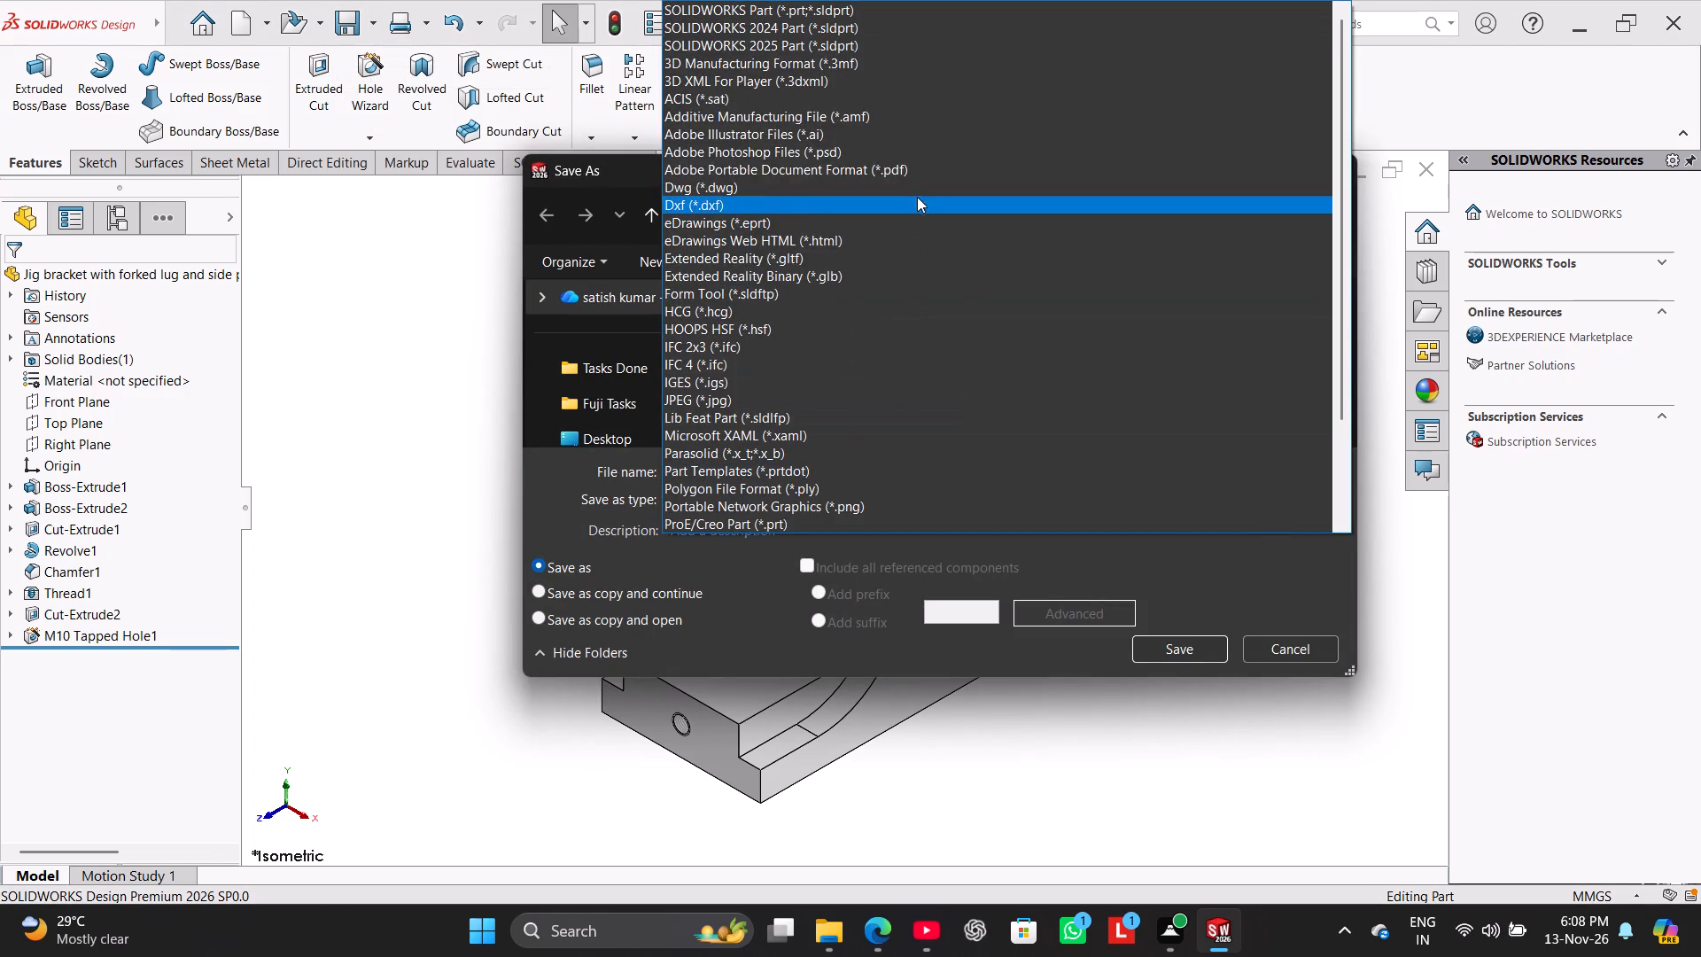
pyautogui.click(910, 160)
pyautogui.click(1193, 685)
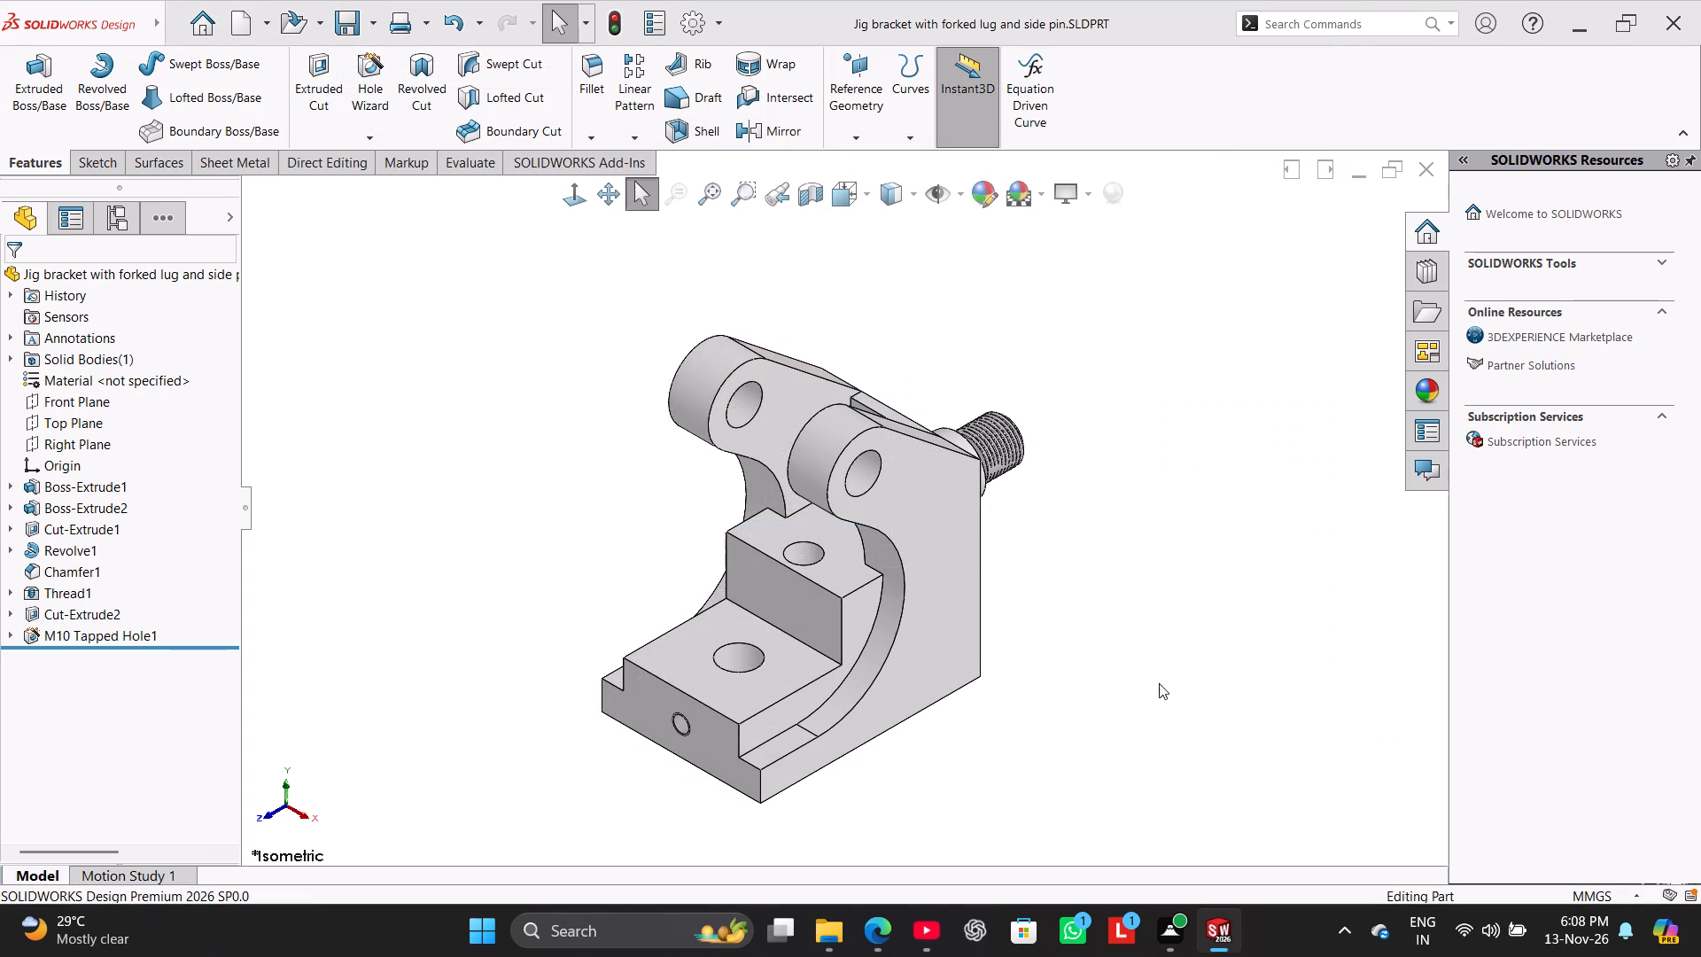
# Close the saved jig bracket part document.
pyautogui.click(1430, 178)
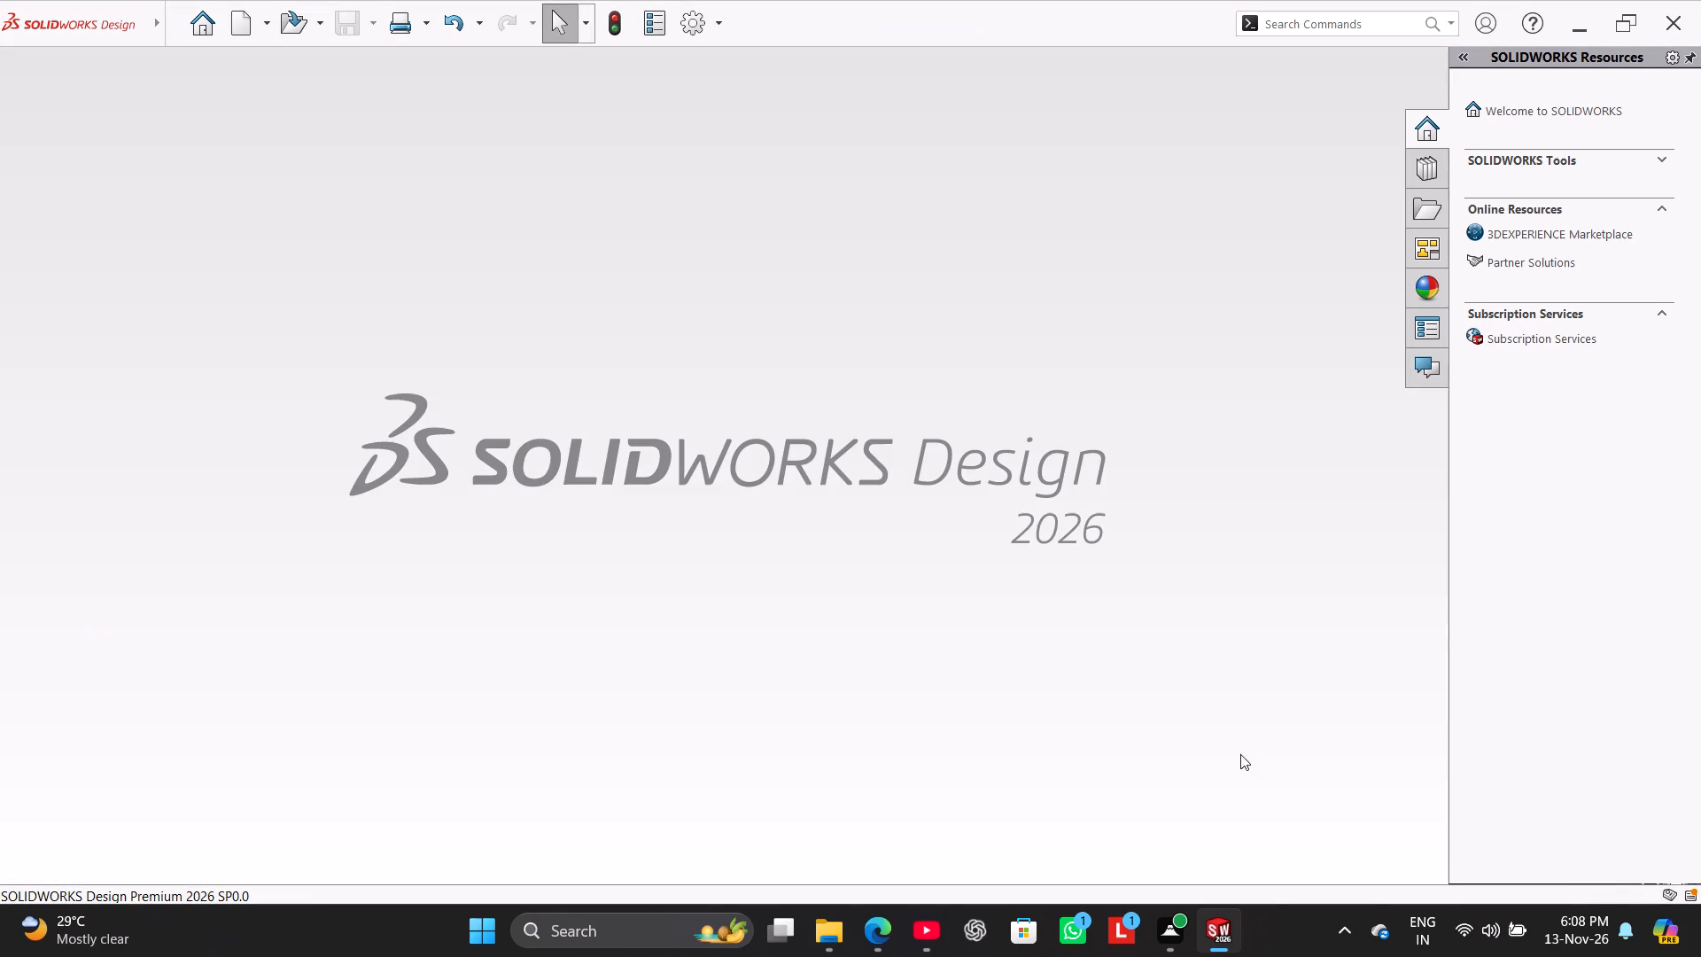